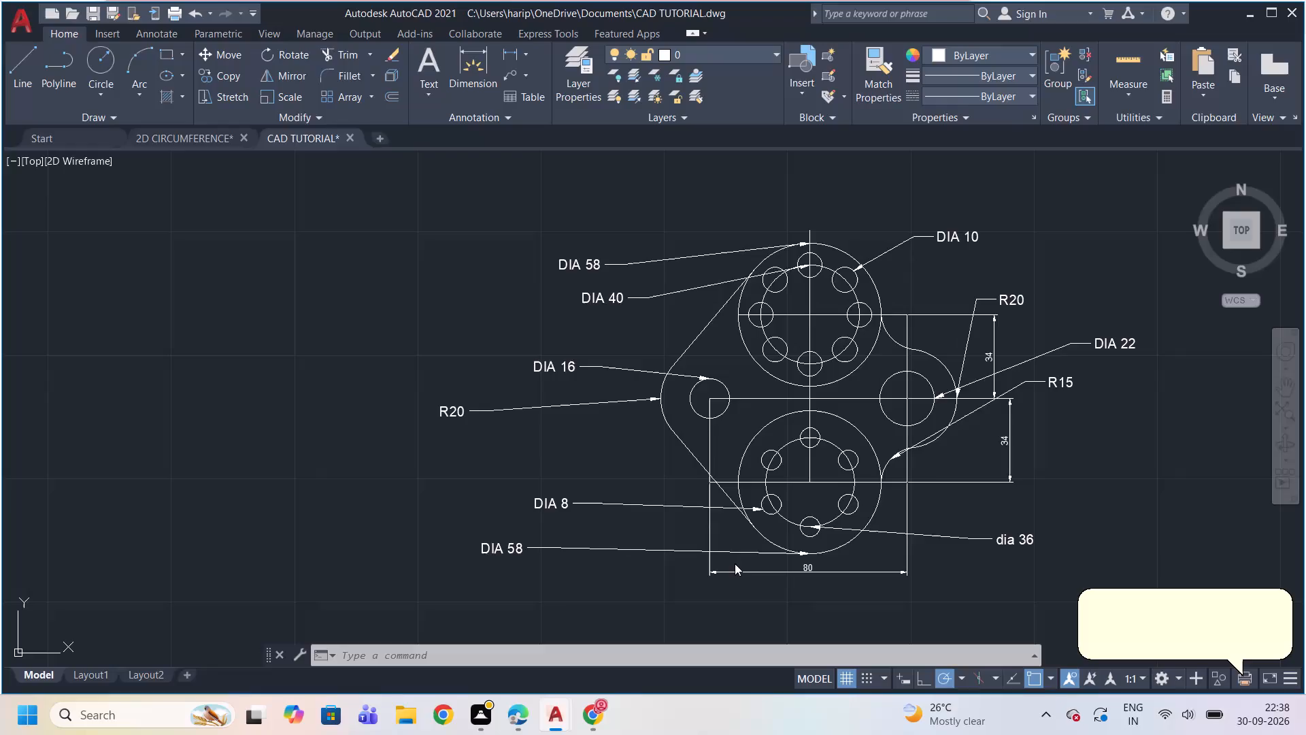
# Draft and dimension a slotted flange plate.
# Create a new blank drawing and dismiss the plot and publish notification.
pyautogui.click(378, 137)
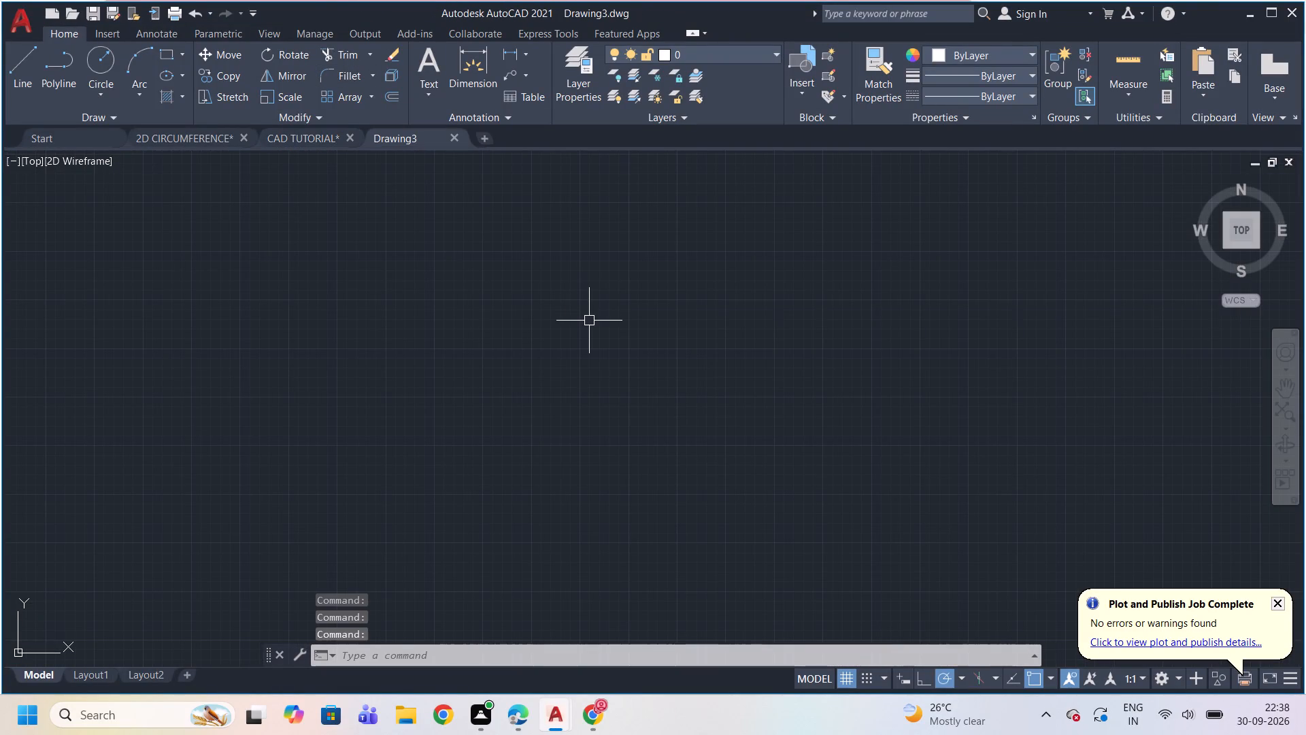
pyautogui.click(1277, 600)
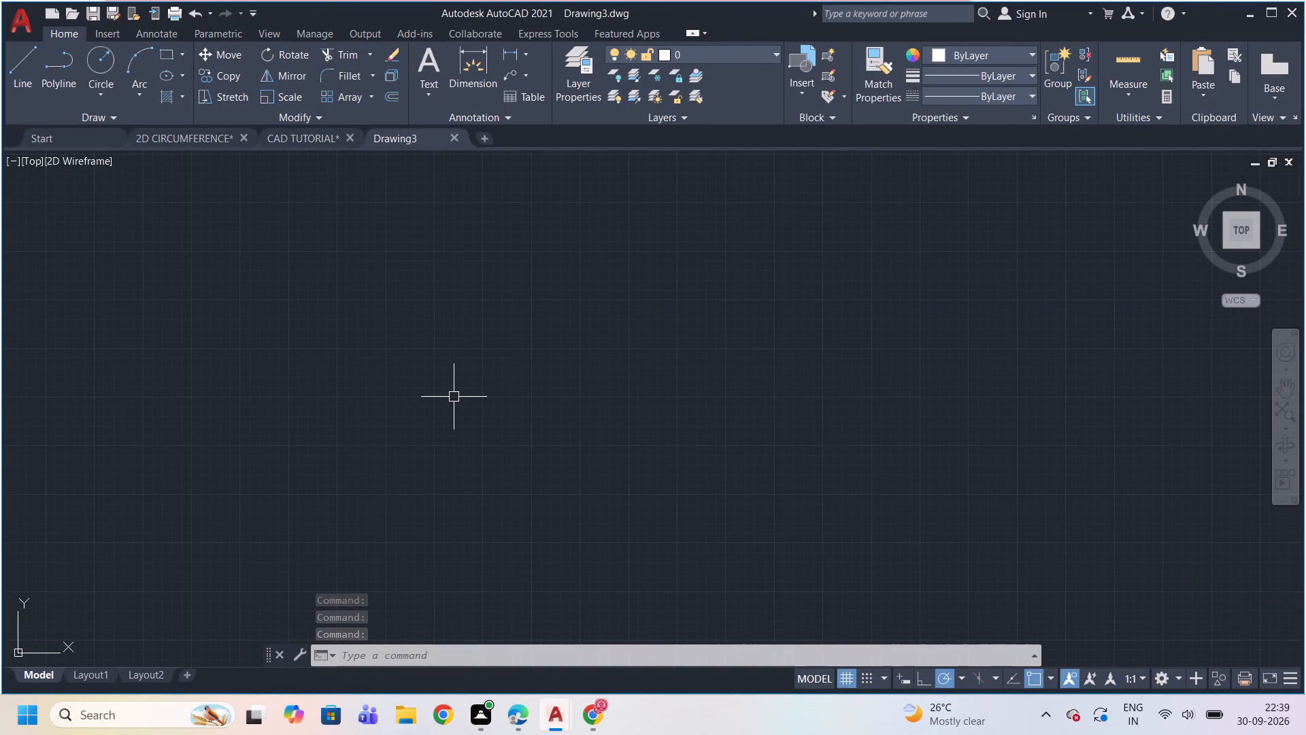
# Turn on command logging for the new drawing with LOGFILEON.
pyautogui.write('LOG')
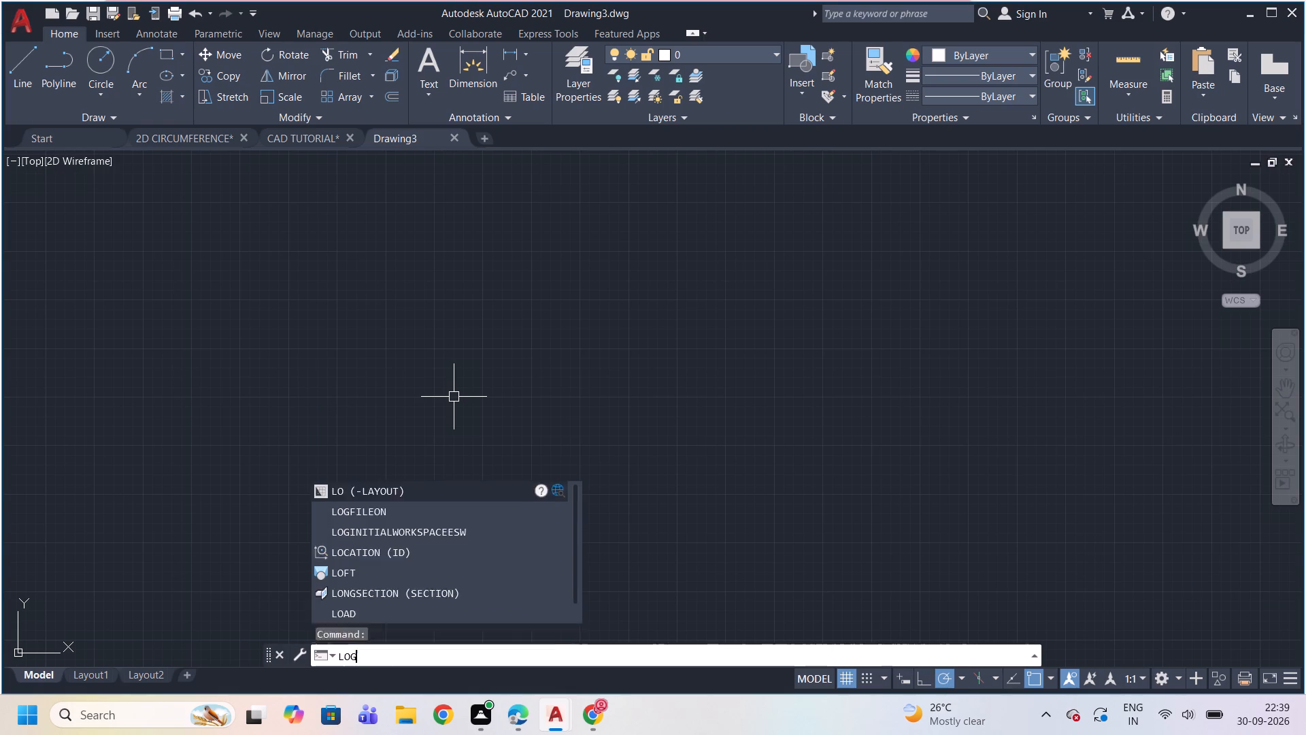
pyautogui.click(403, 515)
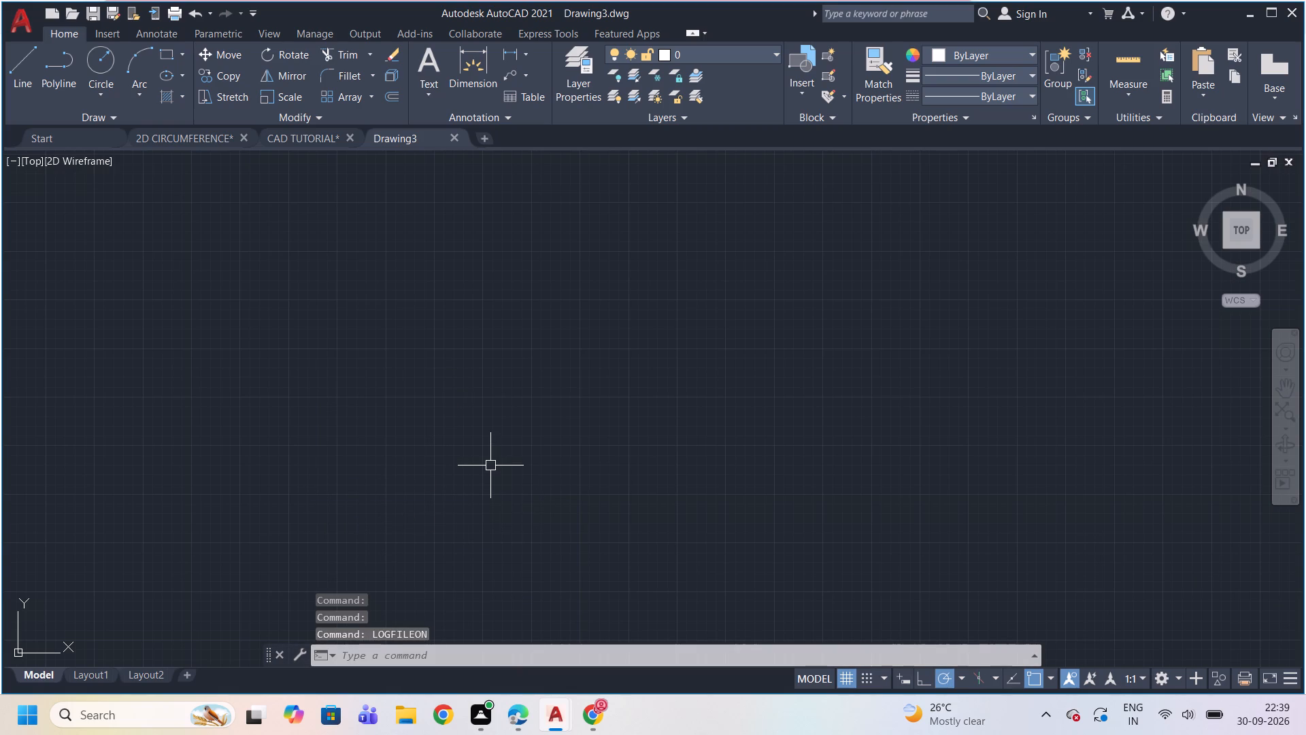
# Start a circle by placing its centre point near the middle of the empty drawing area.
pyautogui.press('c')
pyautogui.press('Return')
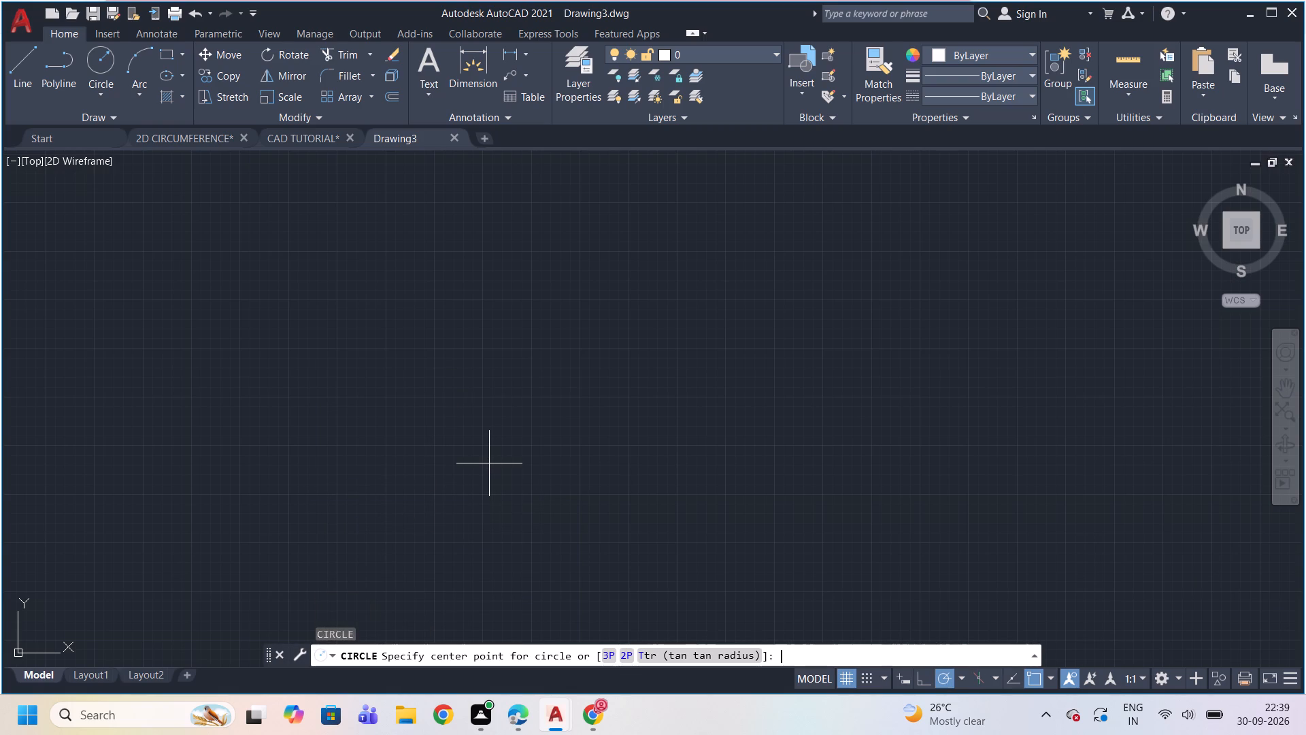
pyautogui.click(549, 377)
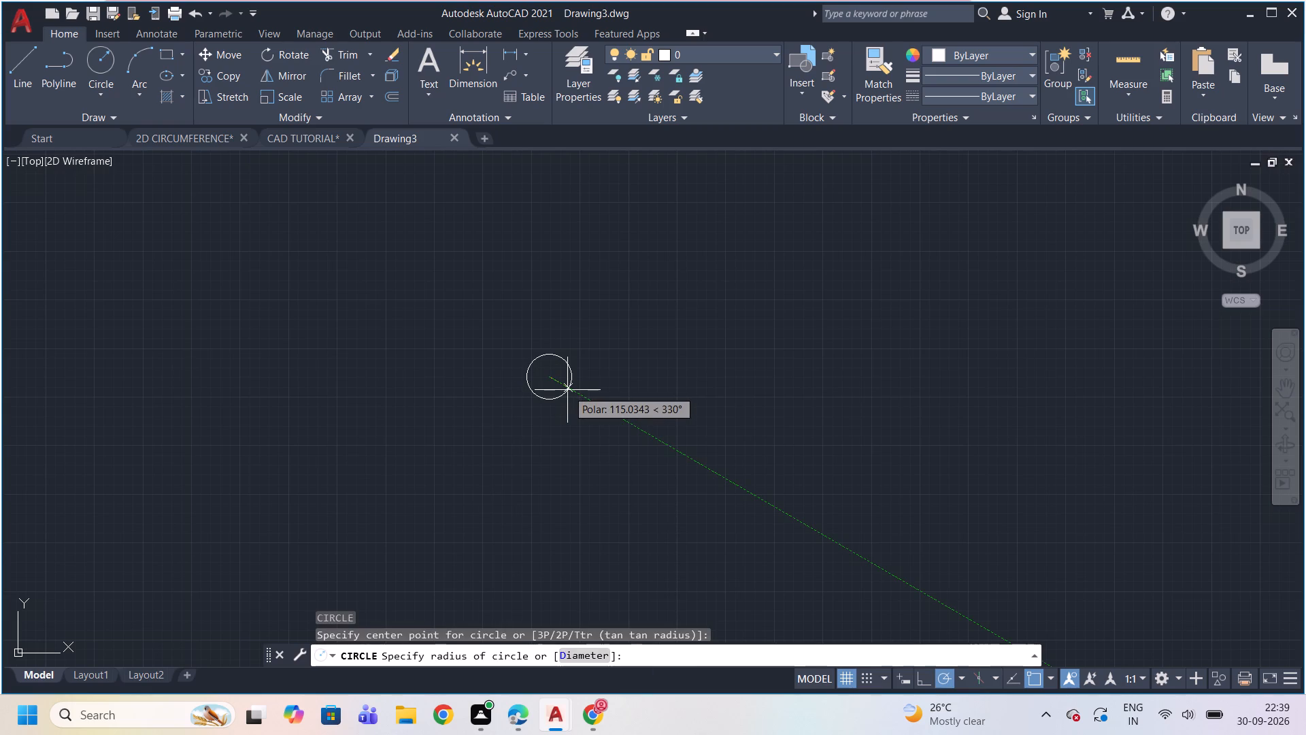
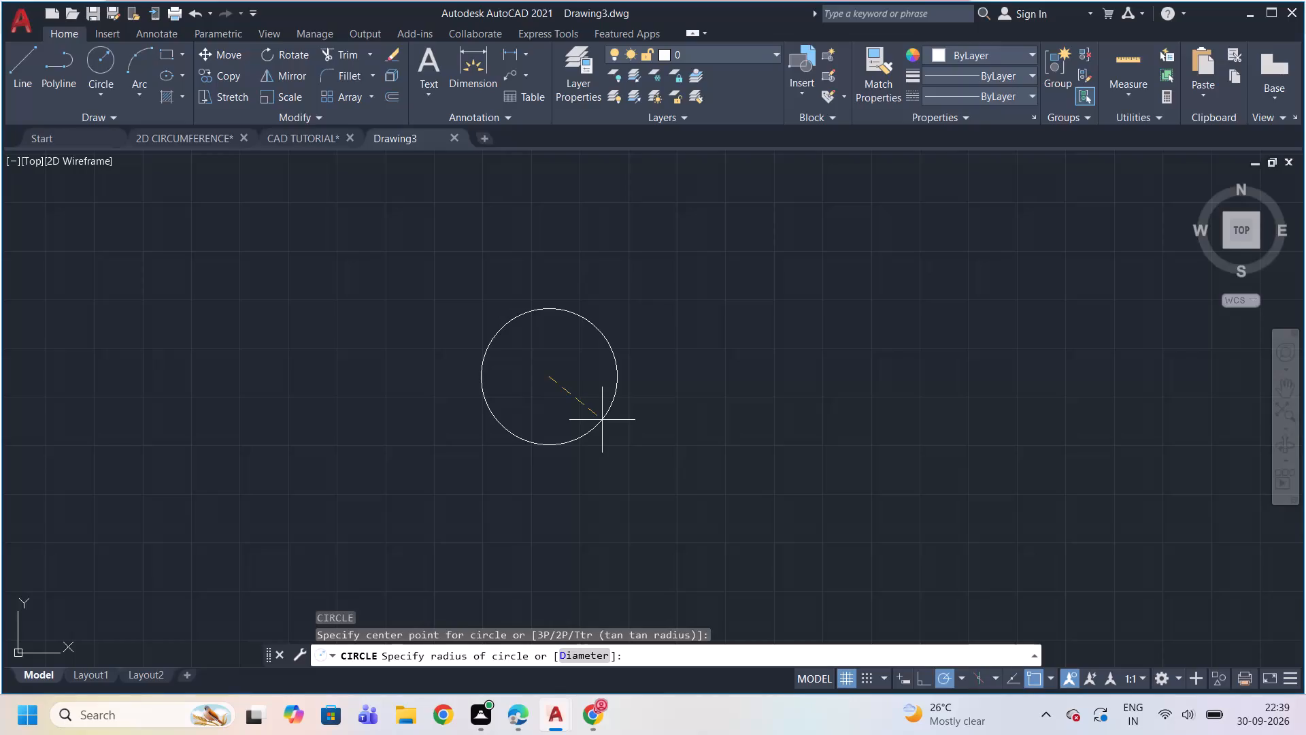
# Complete the circle with a radius of 46.
pyautogui.write('46')
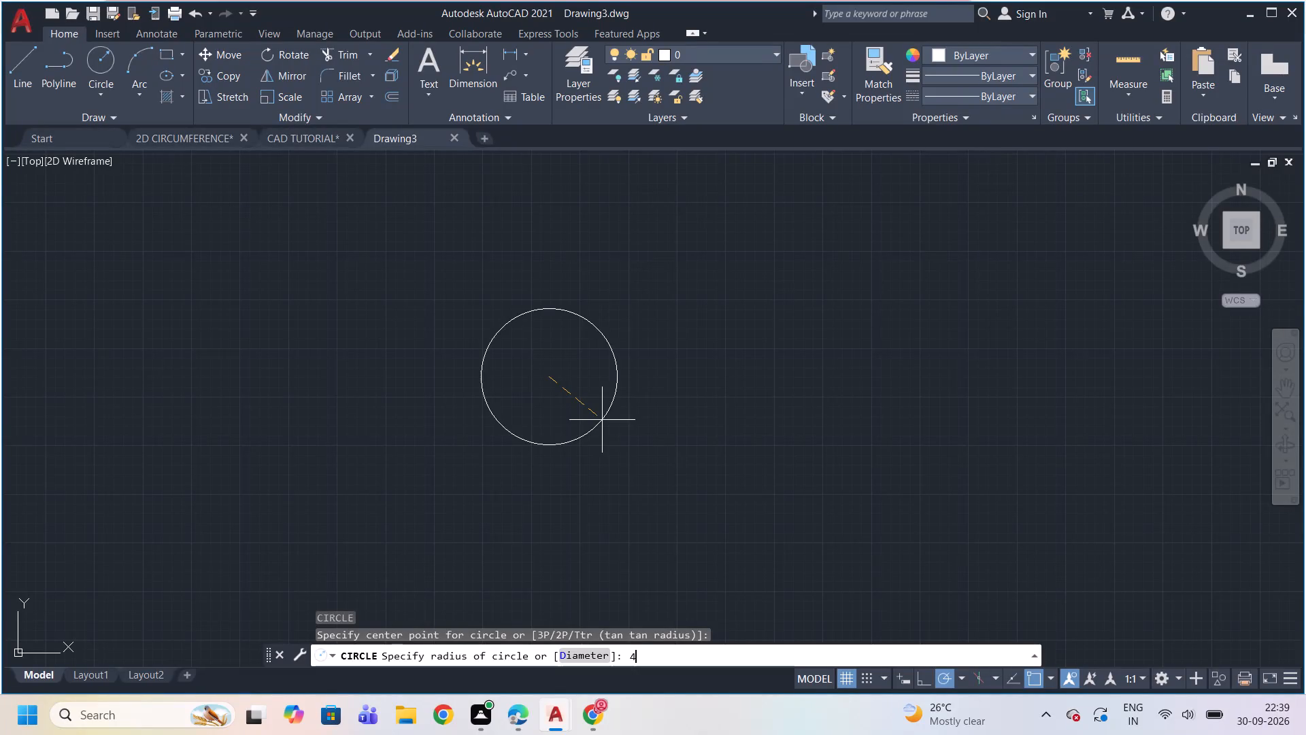
pyautogui.press('Return')
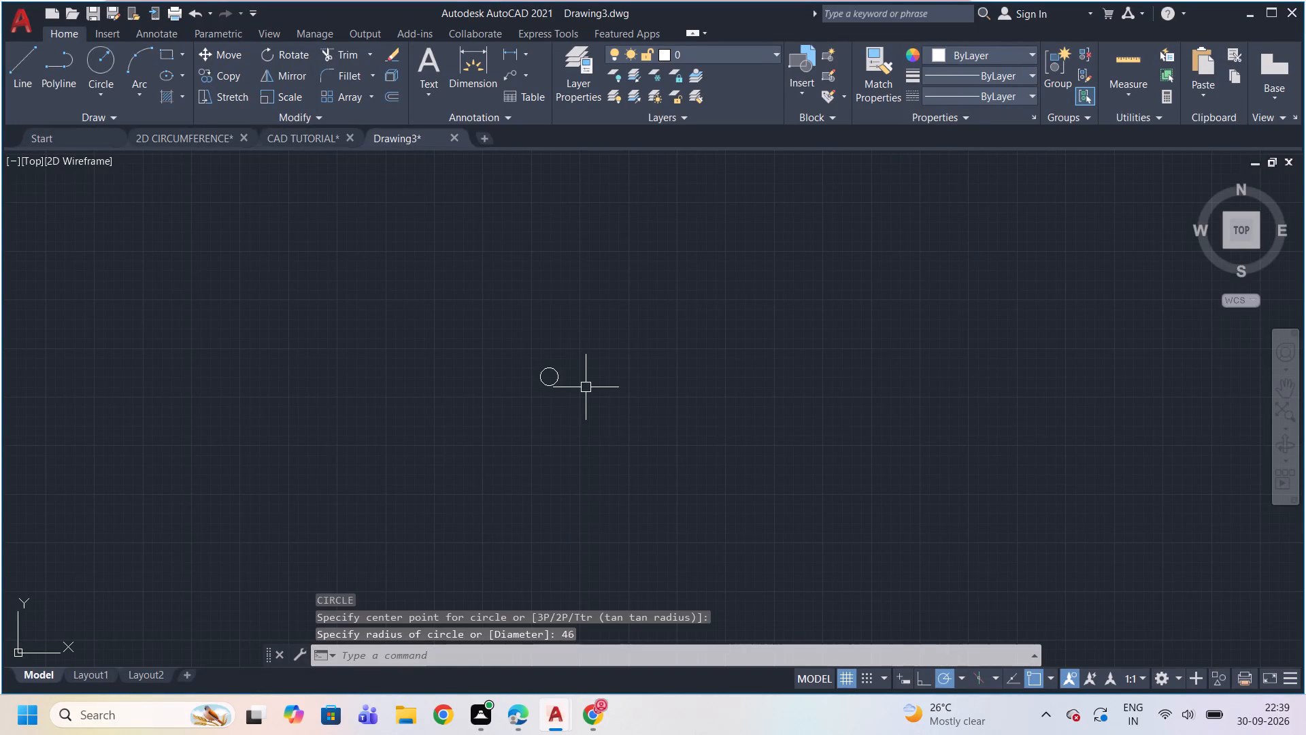
# Run LOGFILEON again to make sure command logging is on.
pyautogui.scroll(3, 546, 367)
pyautogui.scroll(1, 492, 431)
pyautogui.scroll(-1, 492, 428)
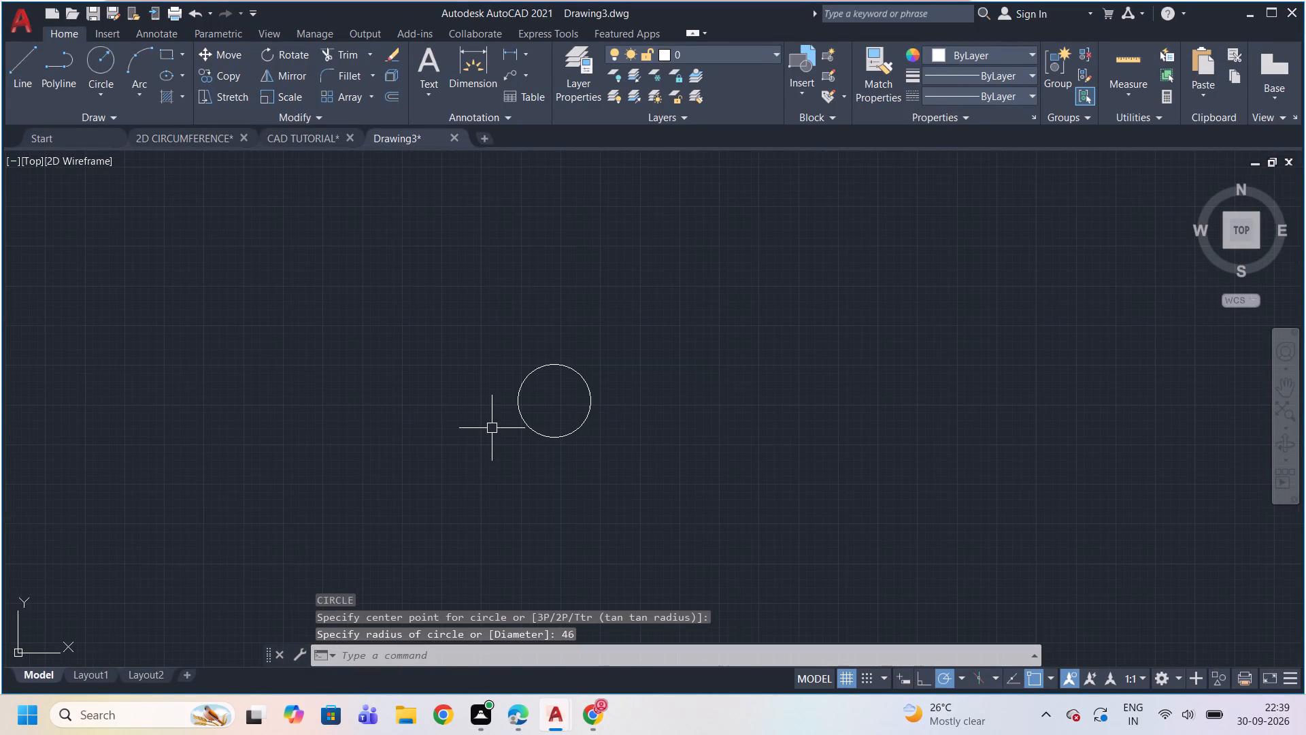
pyautogui.write('LOG')
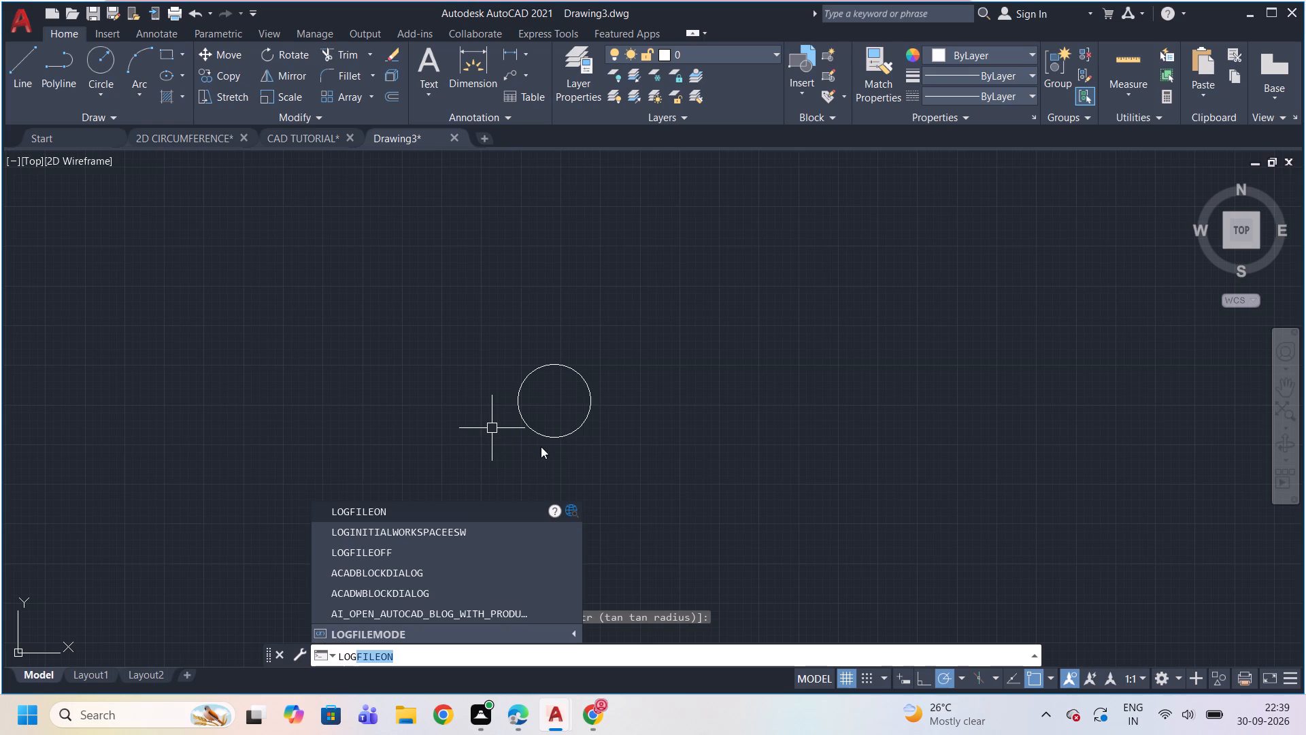
pyautogui.click(400, 515)
# Draw a circle with a diameter of 64, concentric with the existing circle.
pyautogui.scroll(1, 506, 402)
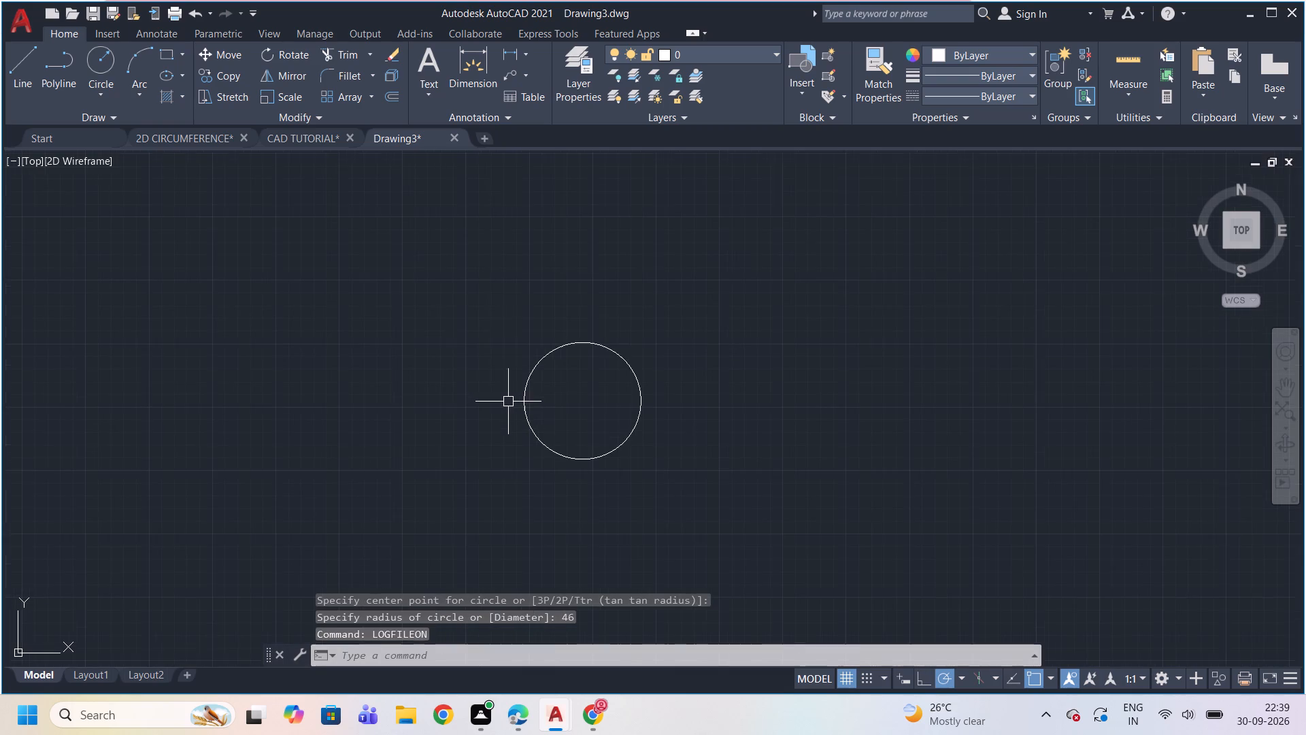
pyautogui.scroll(-1, 509, 401)
pyautogui.scroll(2, 520, 440)
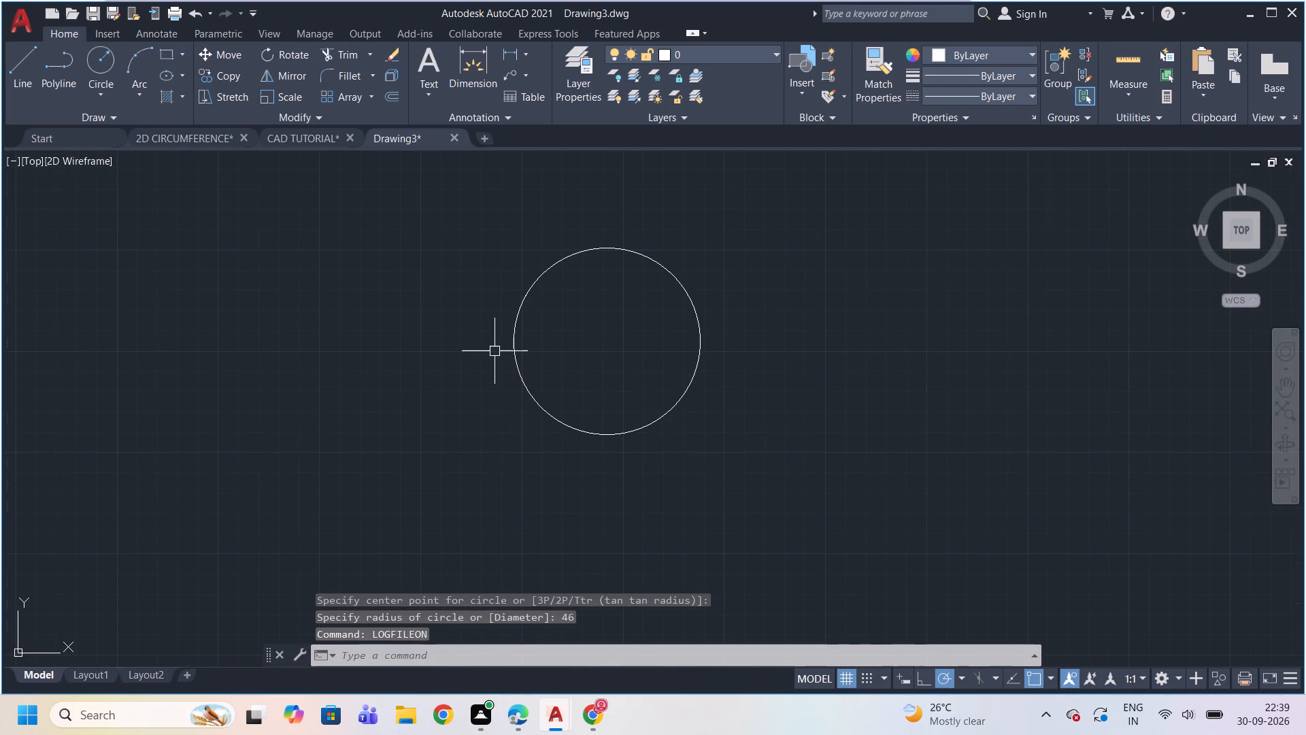
pyautogui.press('c')
pyautogui.press('Return')
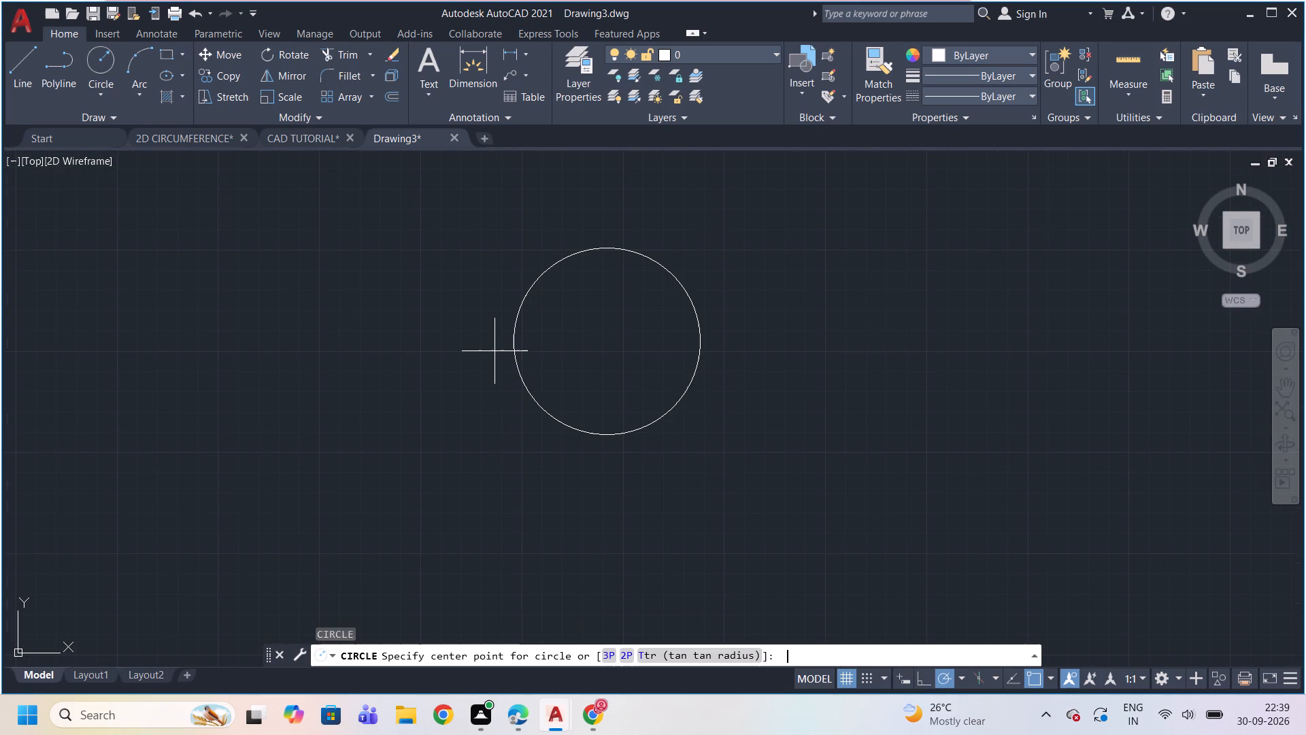
pyautogui.click(607, 340)
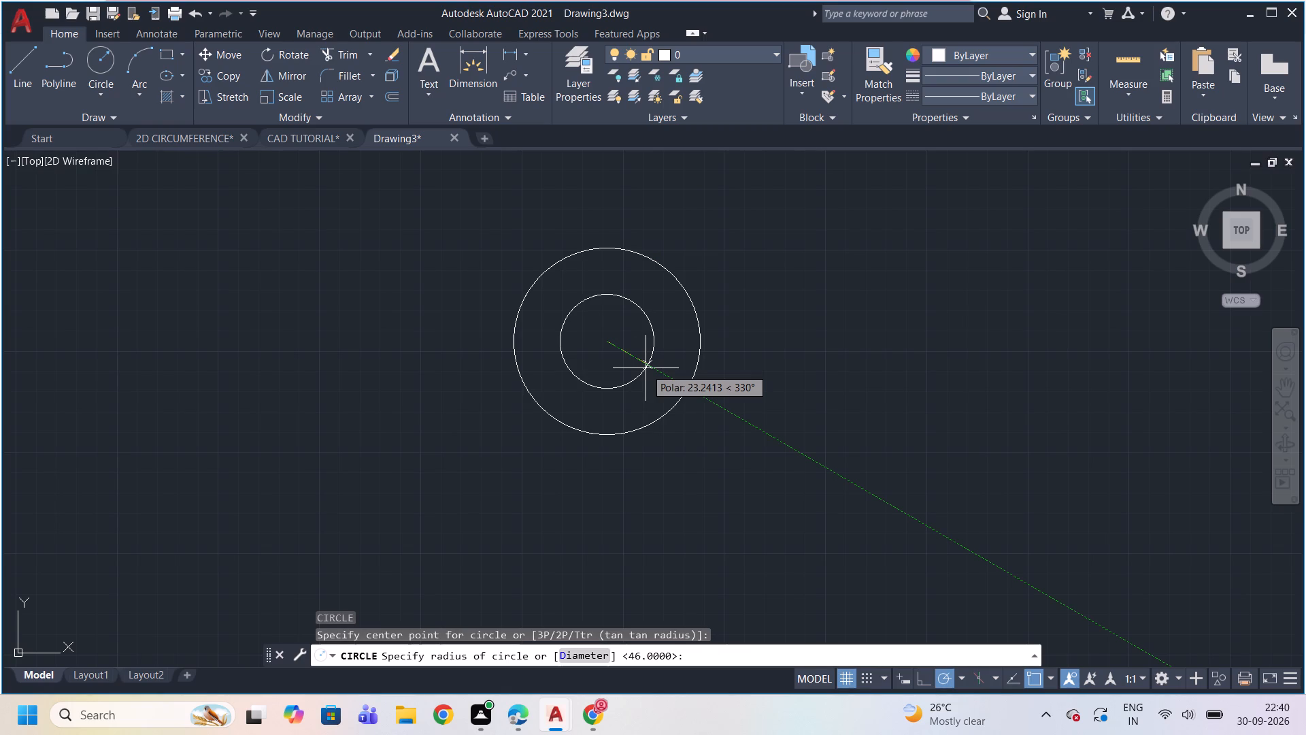
pyautogui.click(593, 654)
pyautogui.write('64')
pyautogui.press('Return')
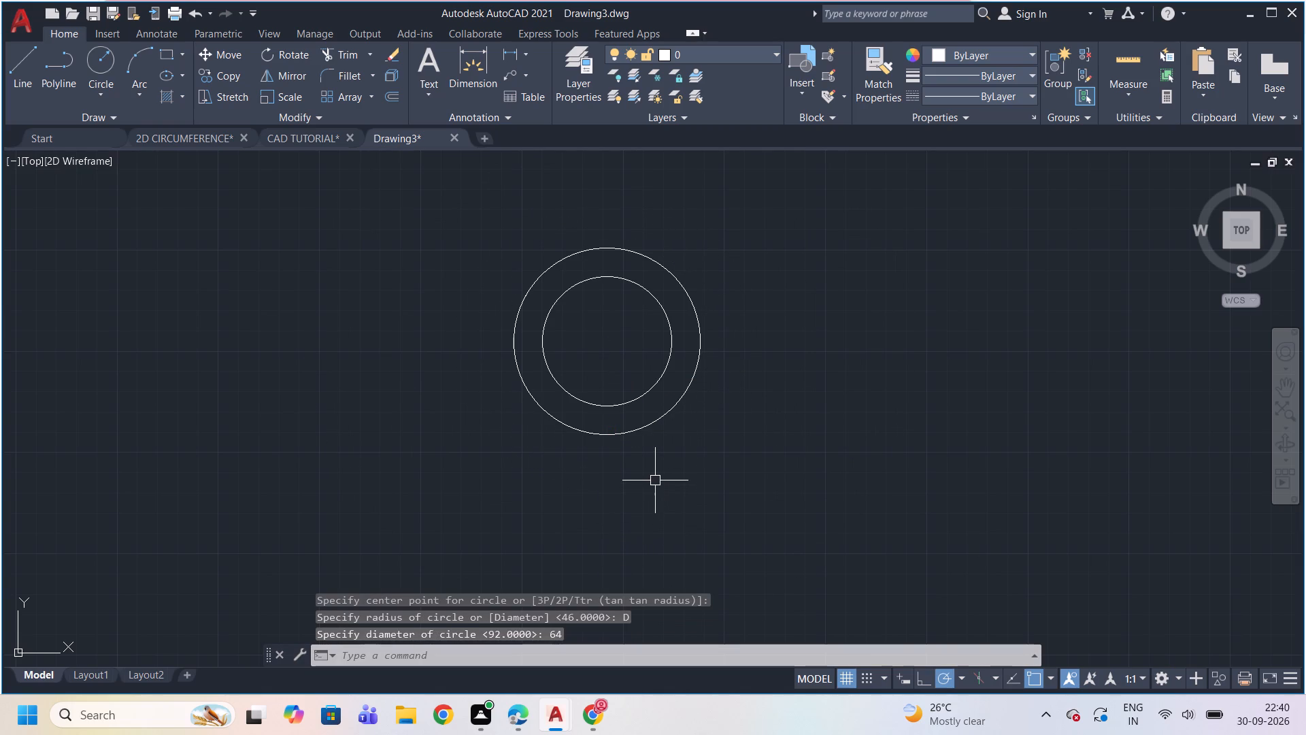
# Draw a vertical centre line about 114 long through both circles, extending past the outer circle above and below.
pyautogui.scroll(1, 620, 363)
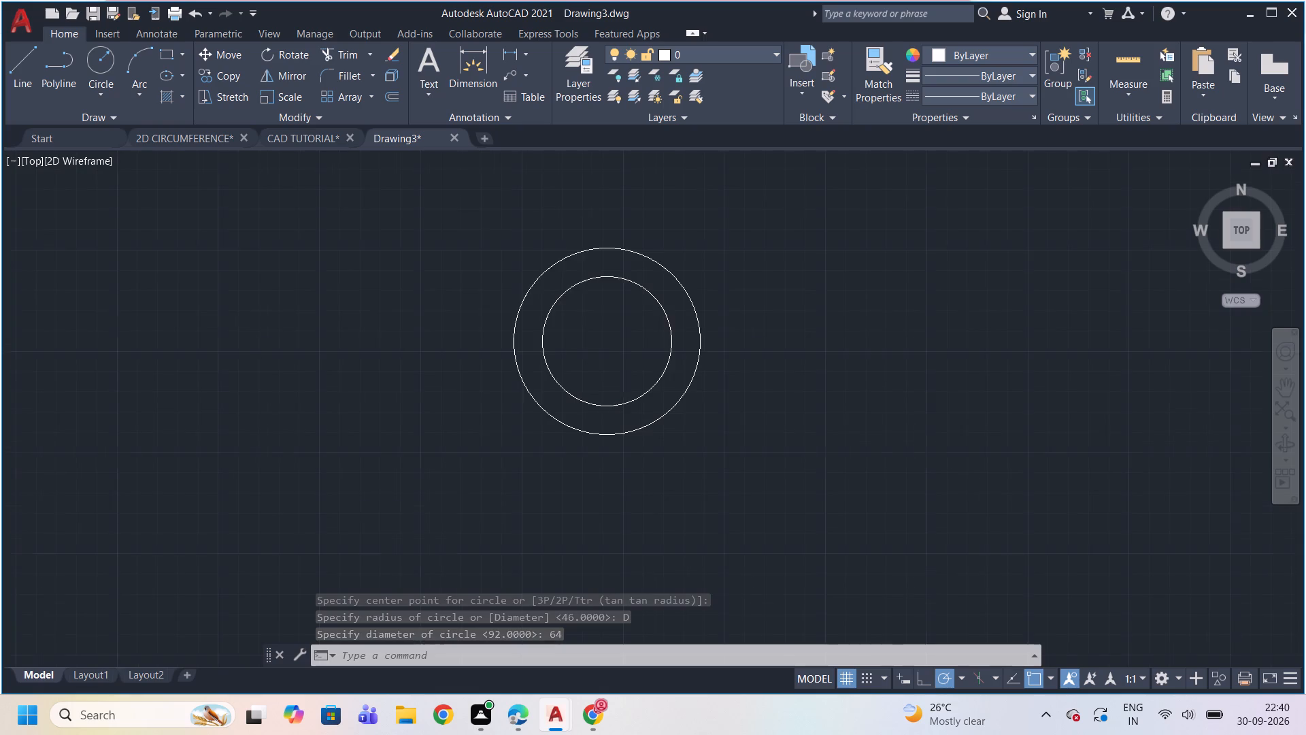
pyautogui.scroll(-1, 620, 363)
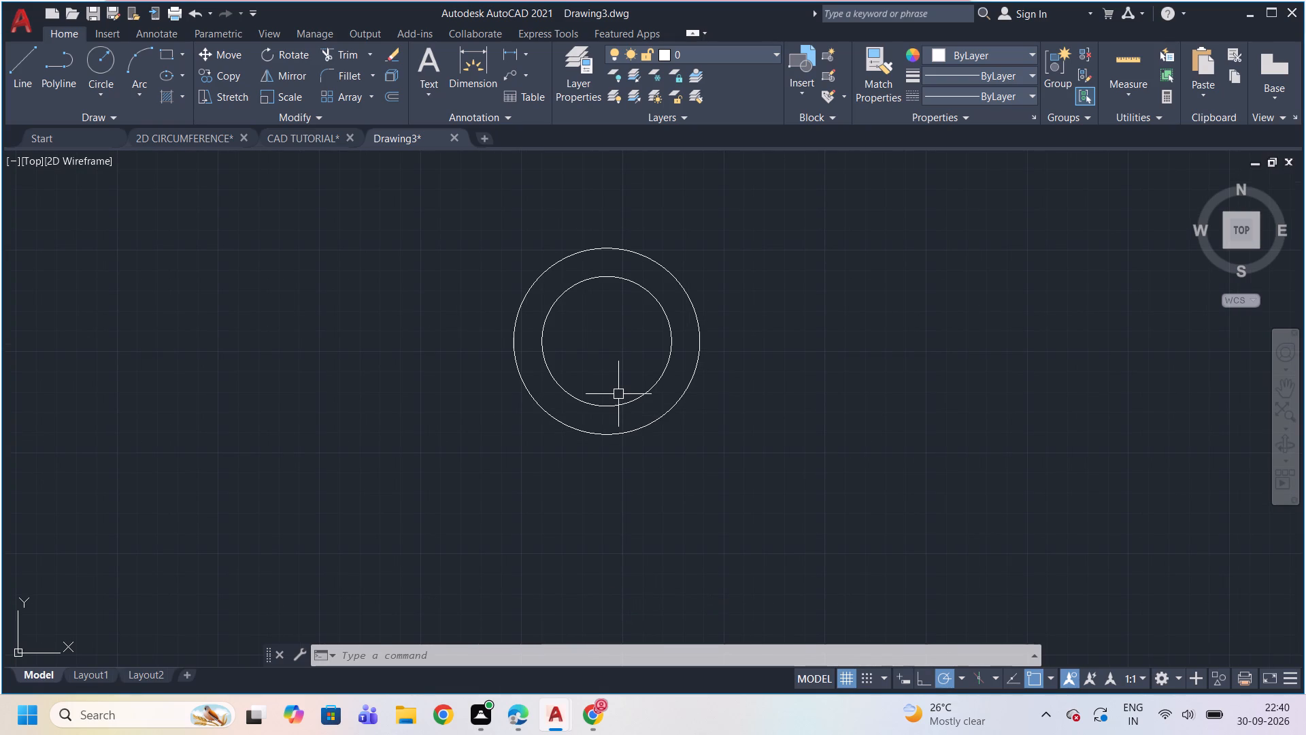
pyautogui.press('l')
pyautogui.press('Return')
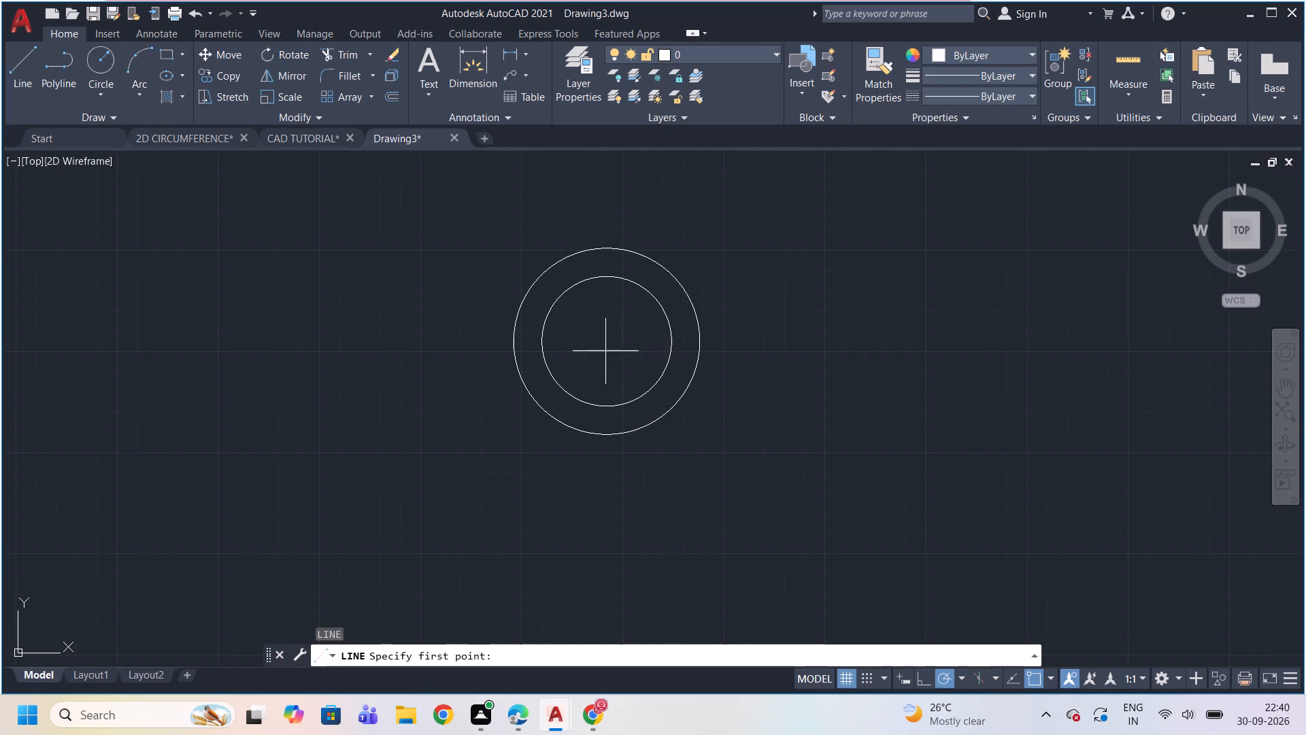
pyautogui.click(611, 341)
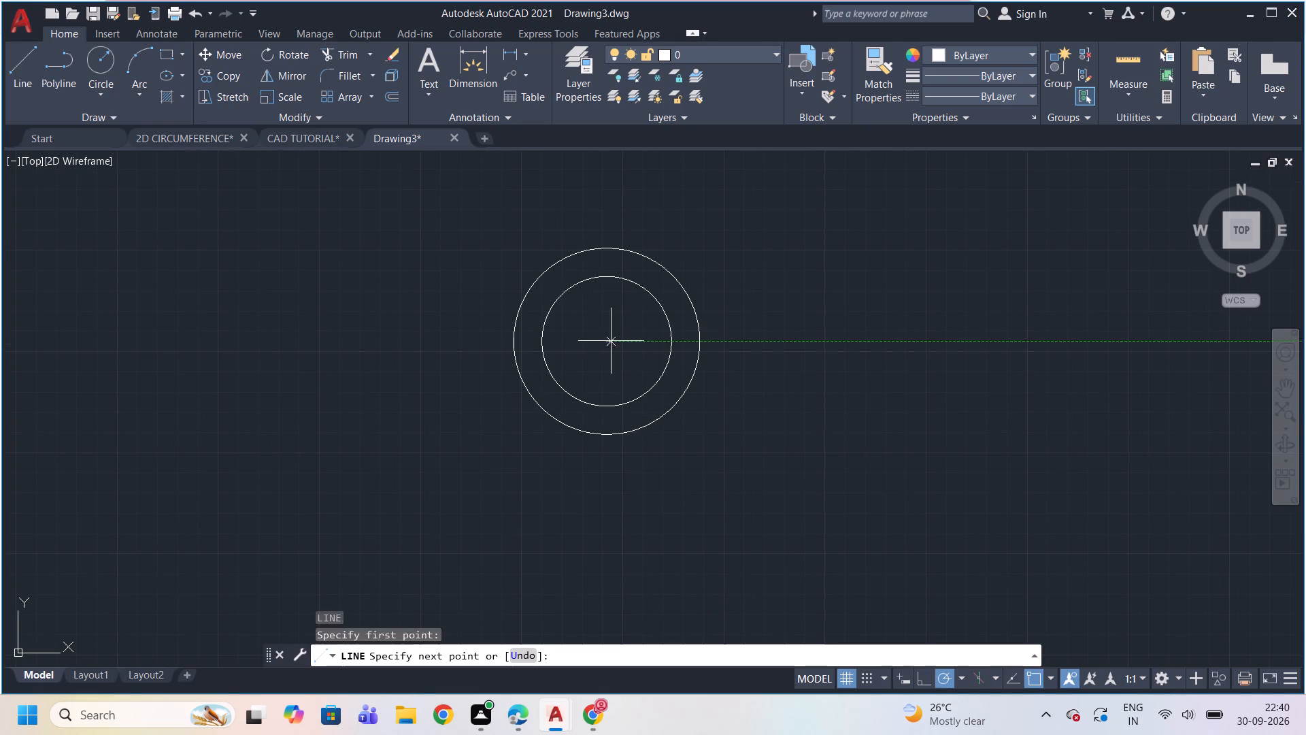
pyautogui.click(603, 222)
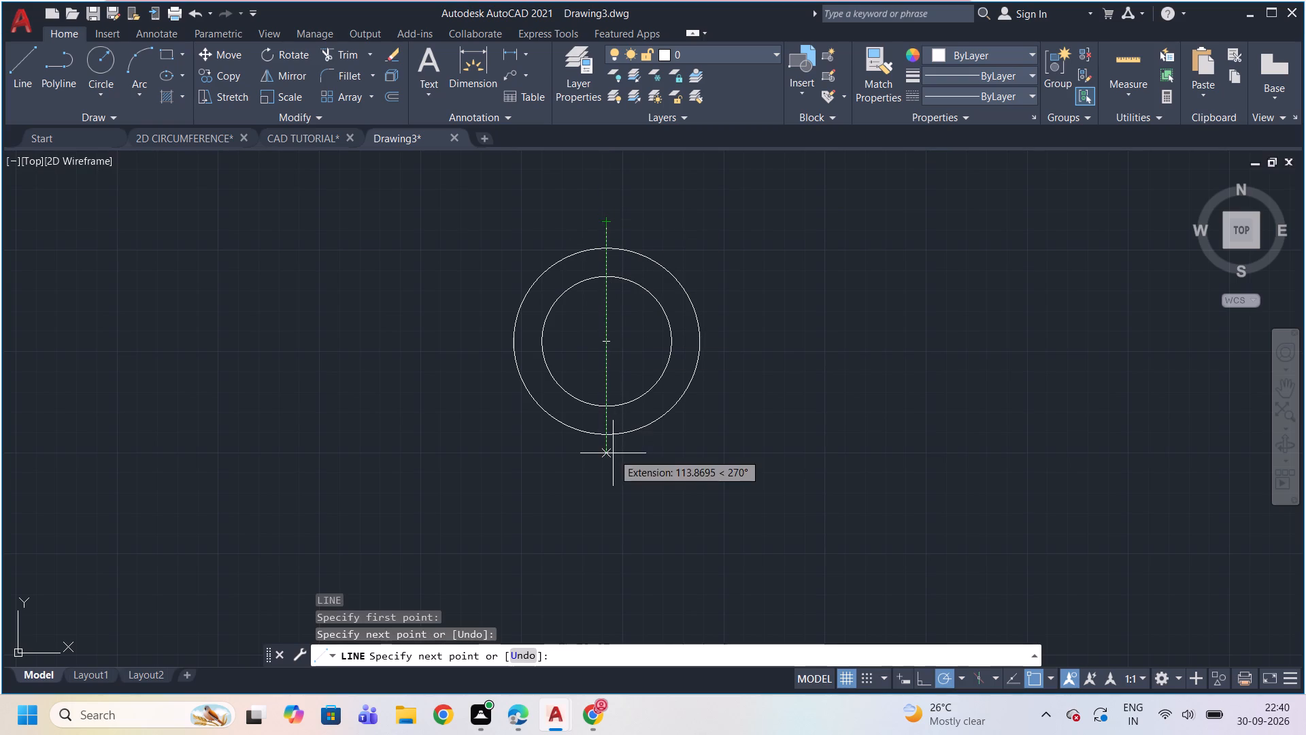
pyautogui.click(613, 455)
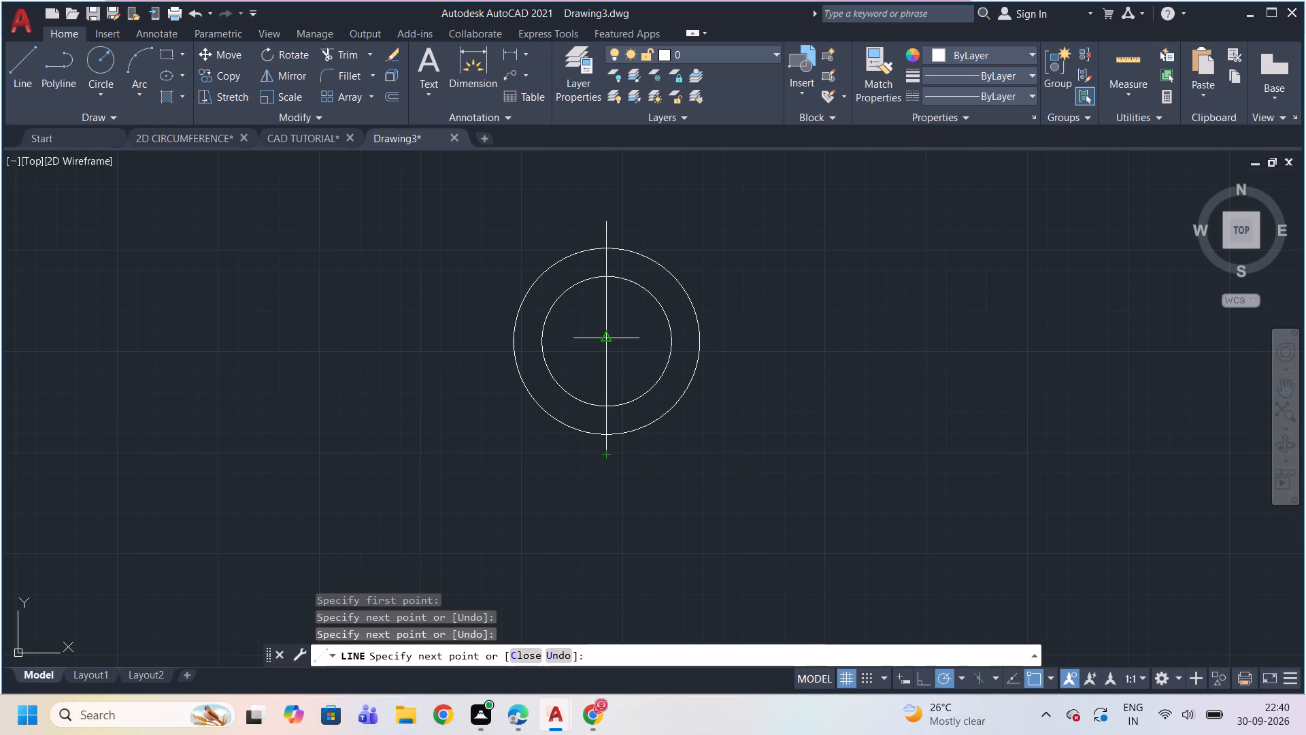
pyautogui.click(605, 340)
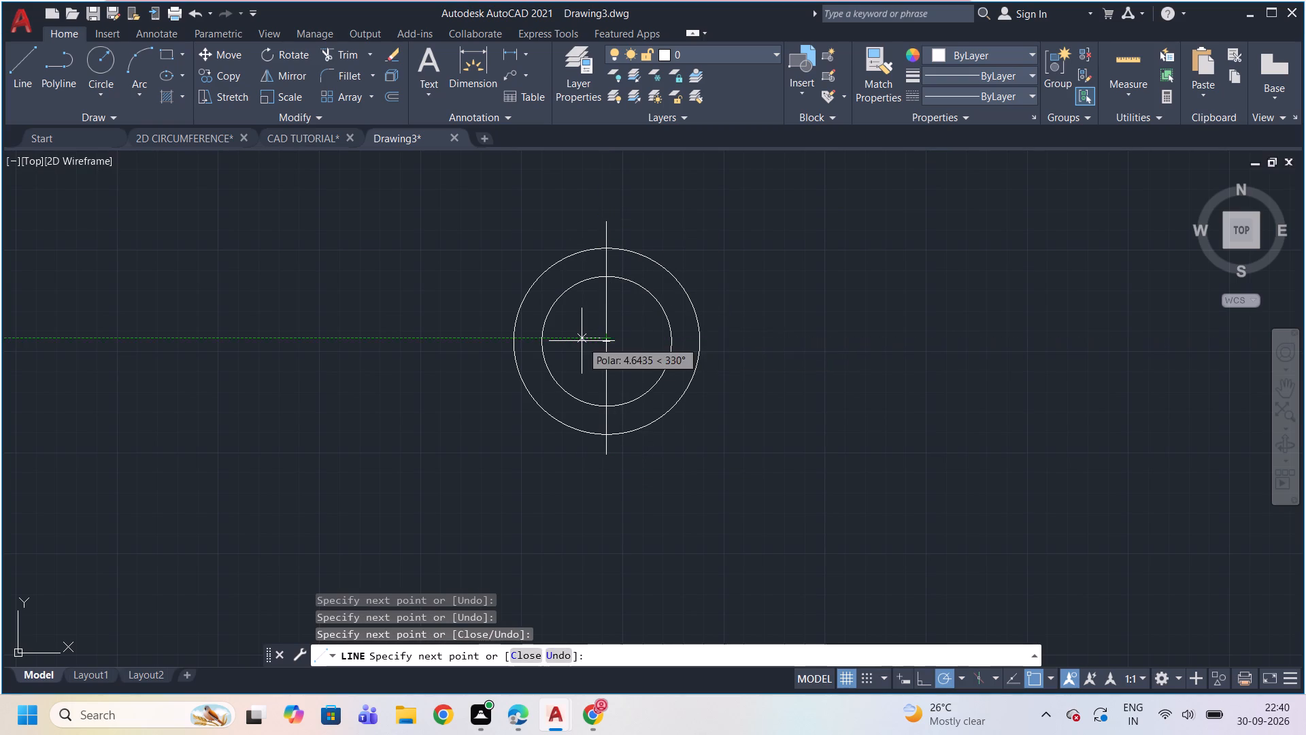
pyautogui.scroll(2, 582, 342)
pyautogui.scroll(-2, 799, 314)
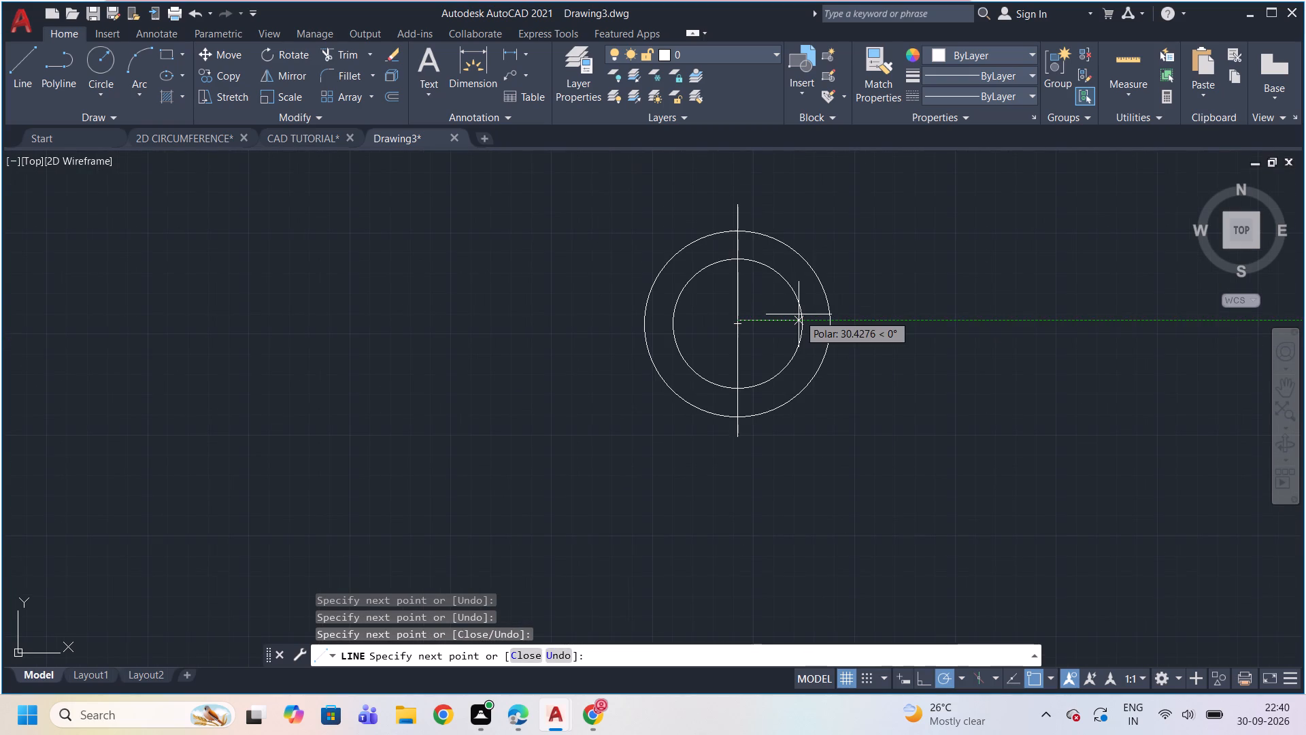
pyautogui.scroll(2, 799, 314)
pyautogui.scroll(-2, 799, 314)
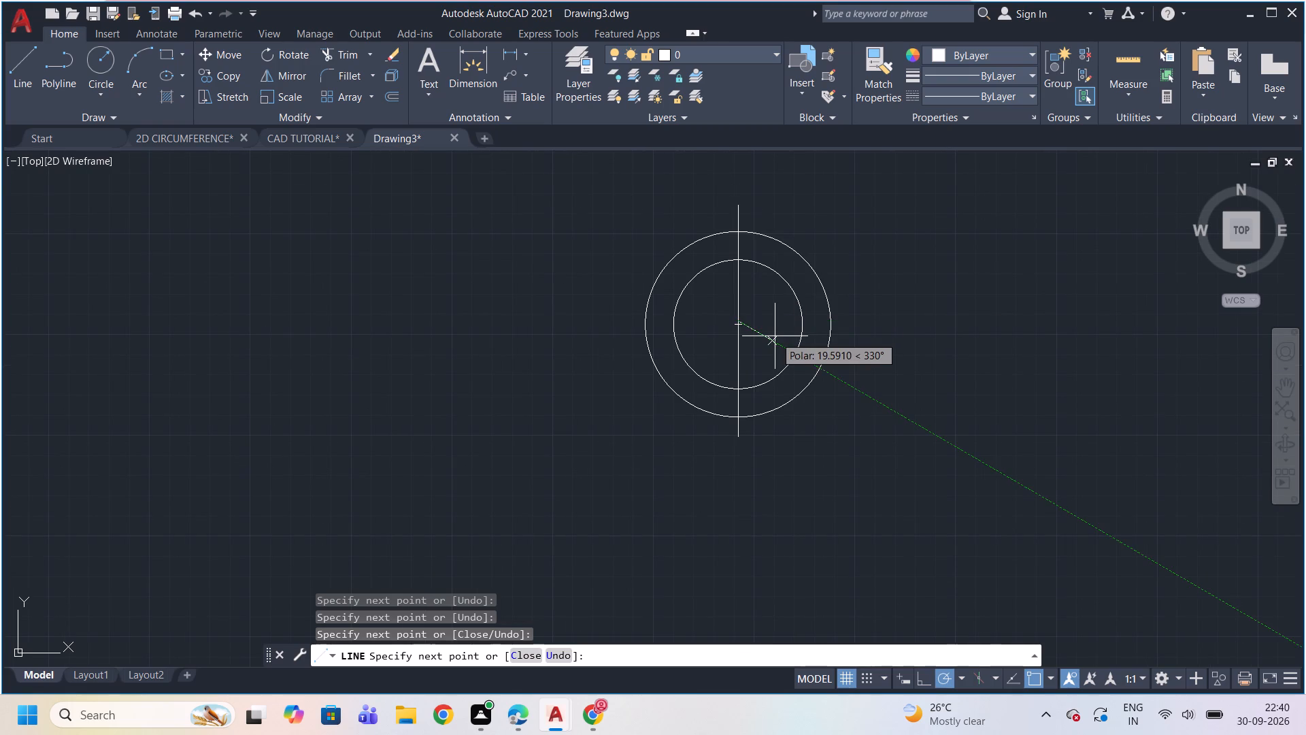
pyautogui.press('Escape')
# Draw a horizontal centre line through the circles' centre, reaching about 104 to the right and past the outer circle on the left.
pyautogui.press('l')
pyautogui.press('Return')
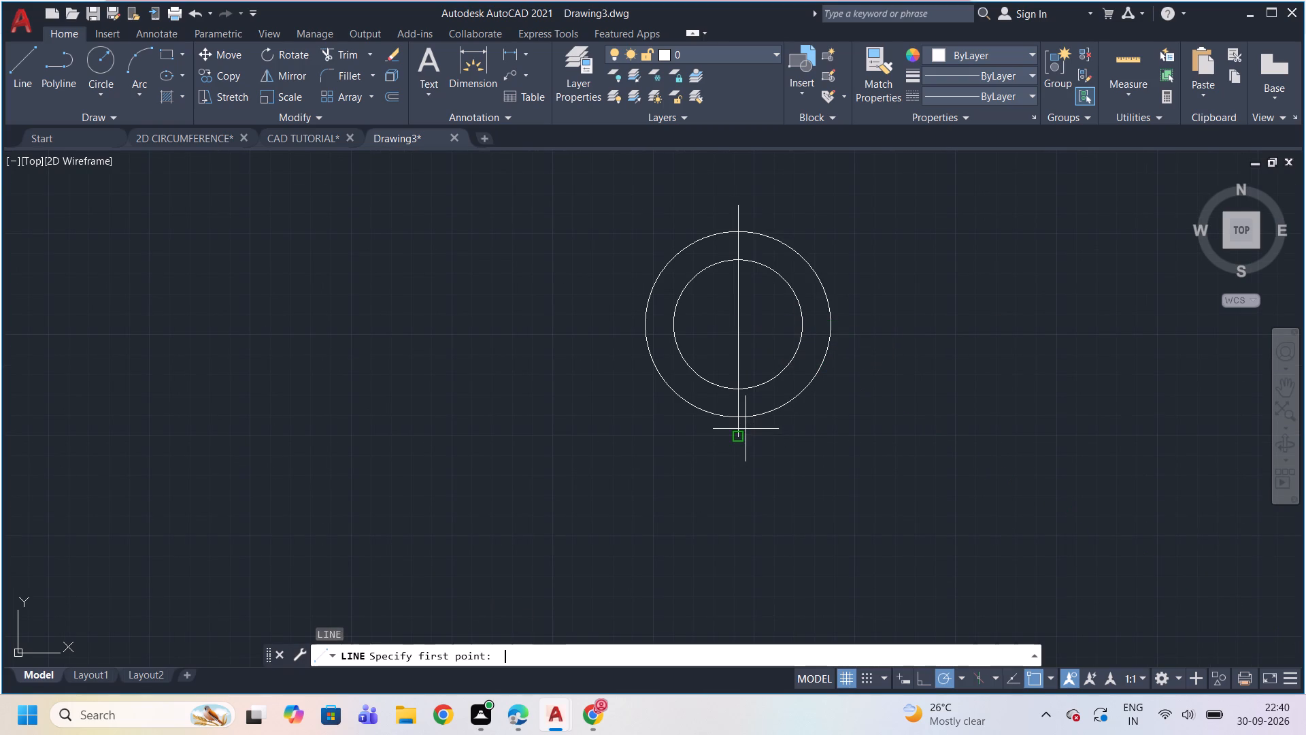
pyautogui.click(738, 326)
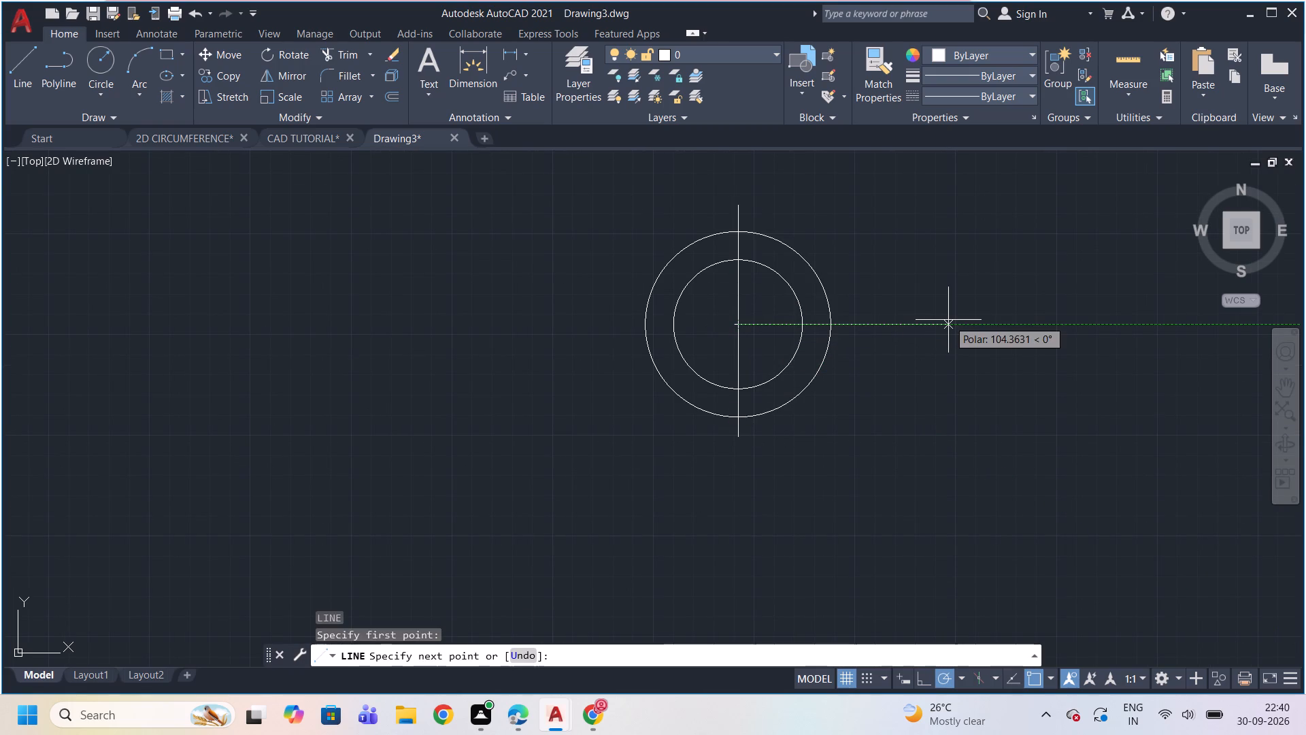
pyautogui.click(948, 320)
pyautogui.click(593, 326)
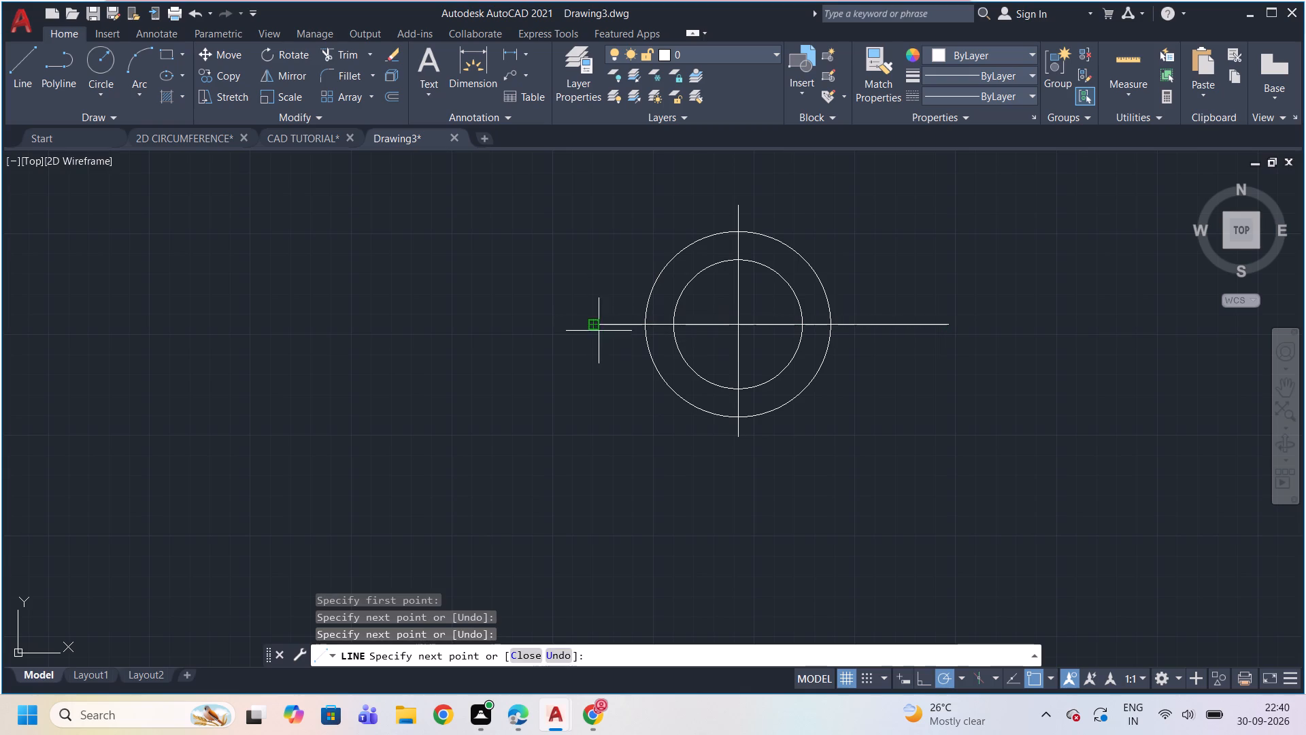
pyautogui.press('Escape')
# Draw a circle with a diameter of 16 centred on the top quadrant of the 64 diameter circle.
pyautogui.scroll(-2, 732, 331)
pyautogui.scroll(1, 724, 310)
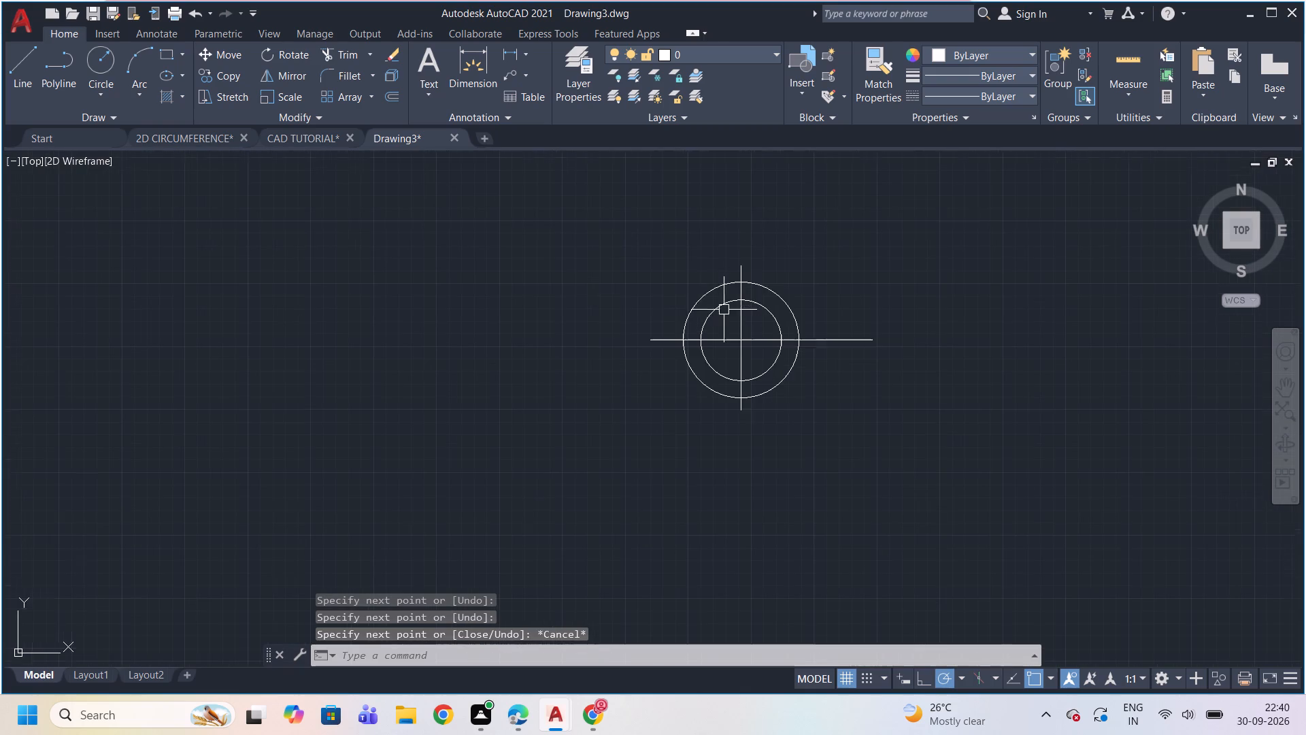
pyautogui.scroll(1, 724, 310)
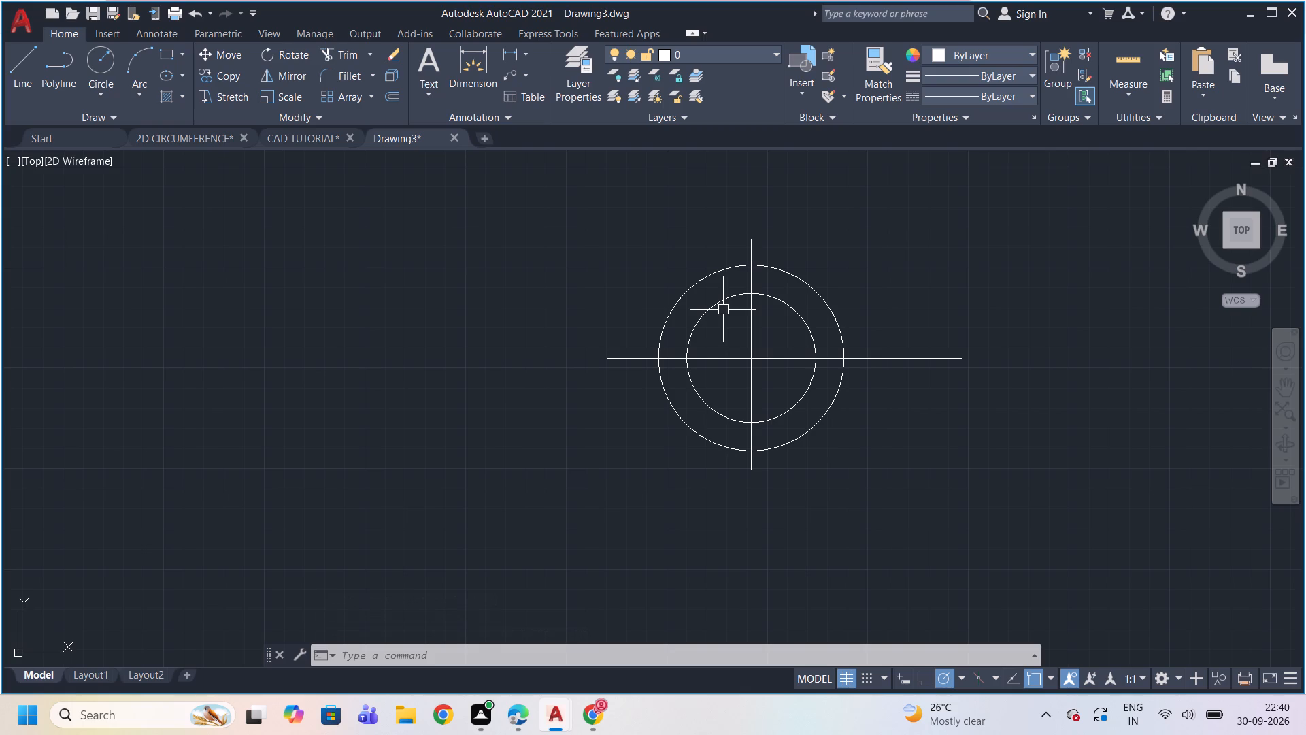
pyautogui.press('c')
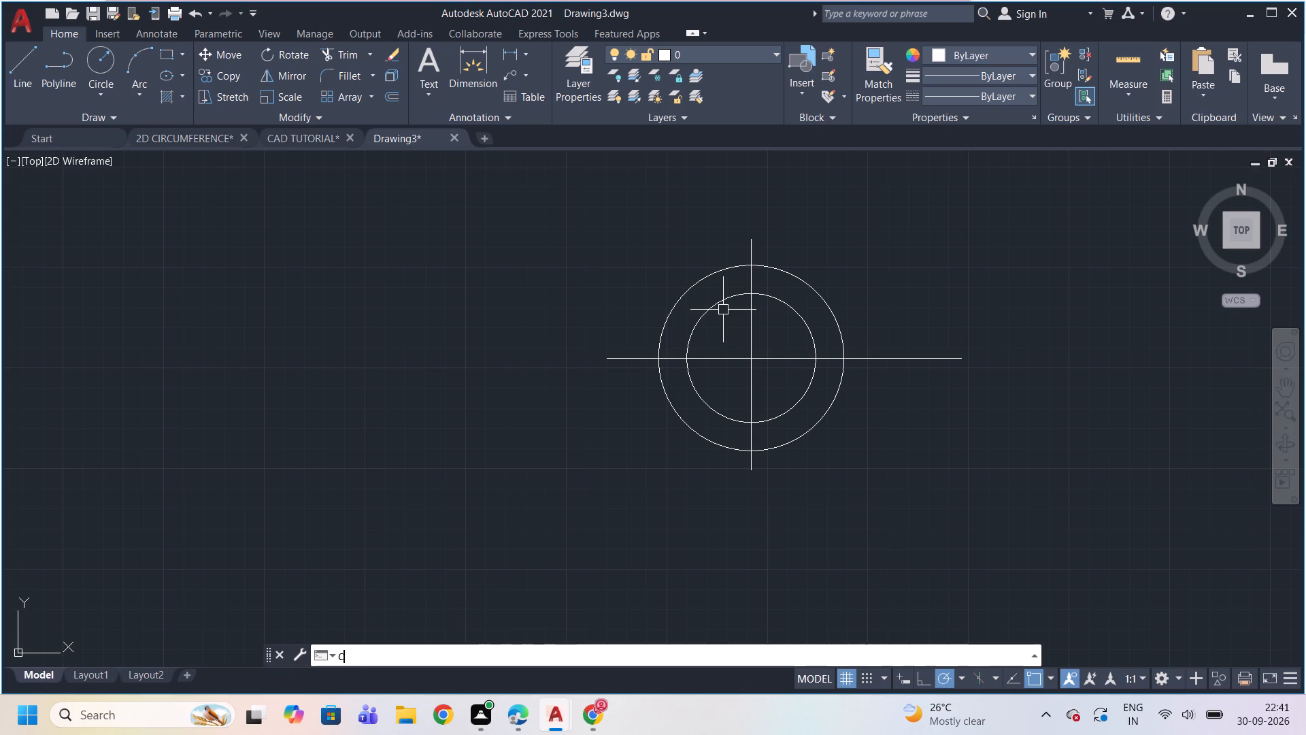
pyautogui.press('Return')
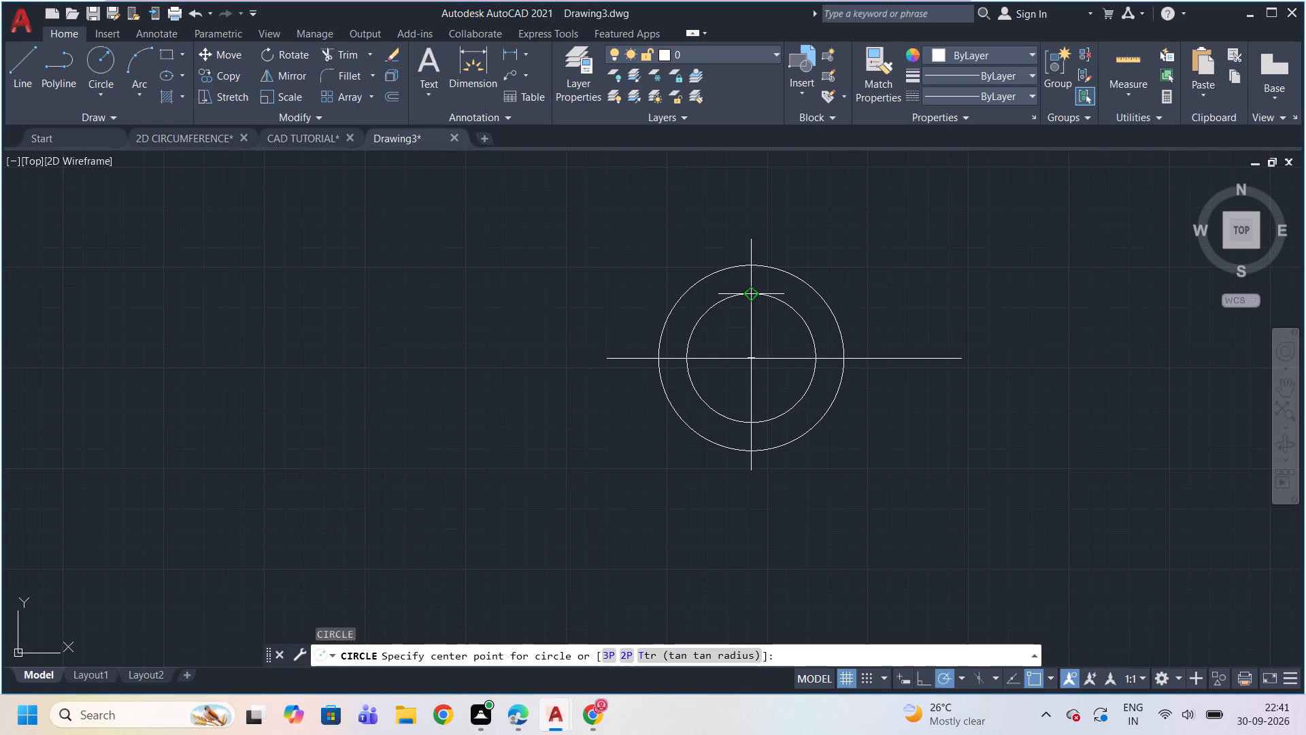
pyautogui.click(752, 290)
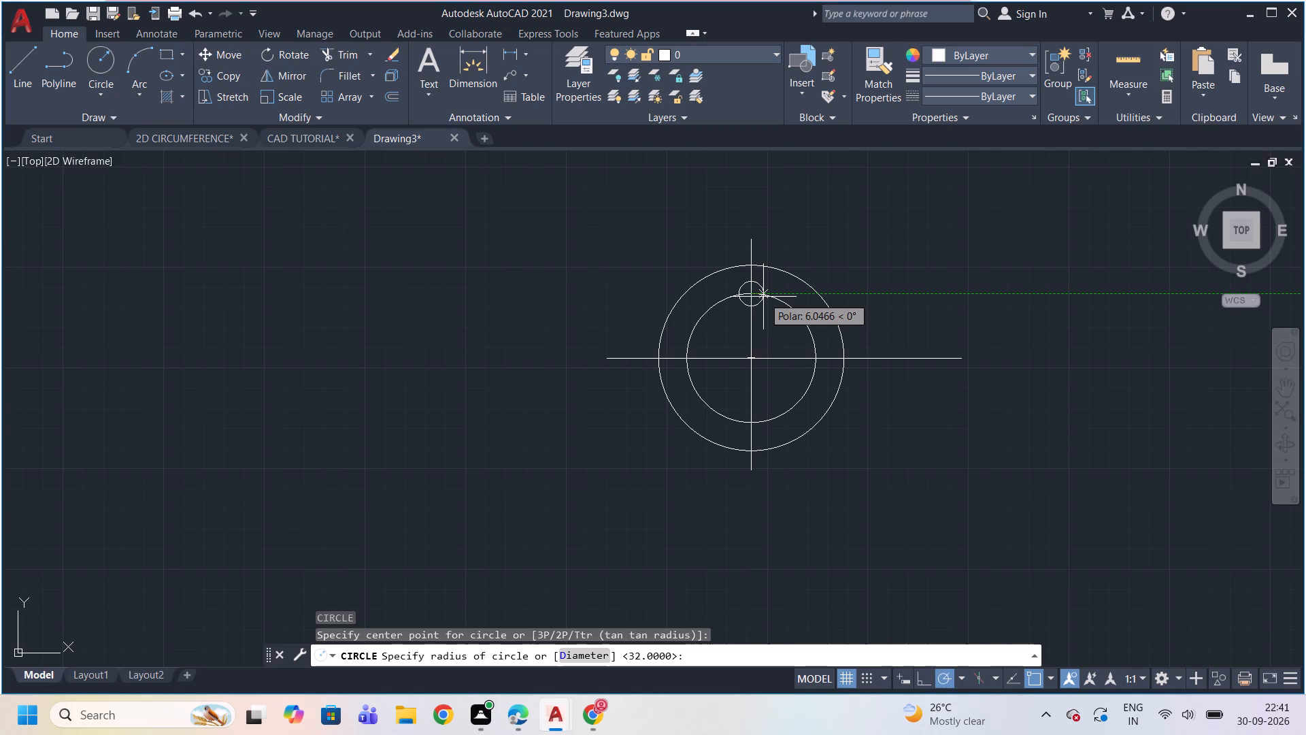
pyautogui.click(597, 657)
pyautogui.write('16')
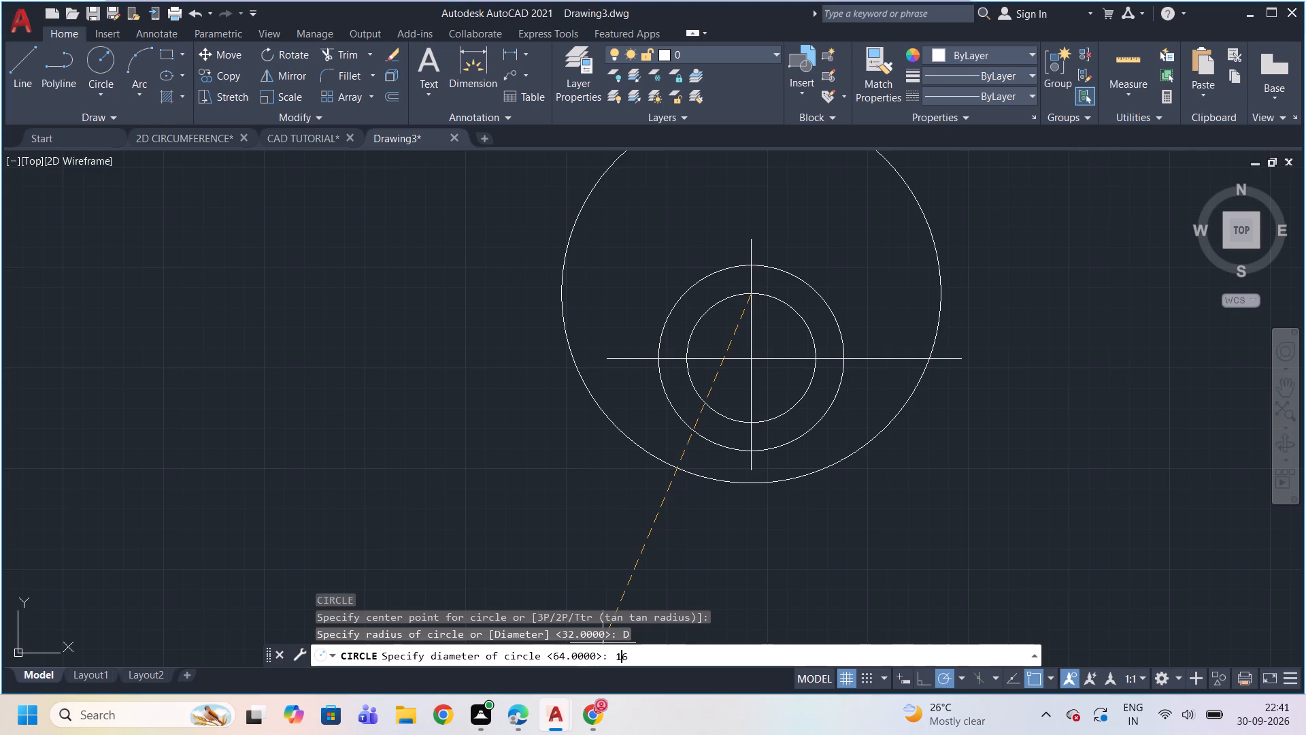
pyautogui.press('Return')
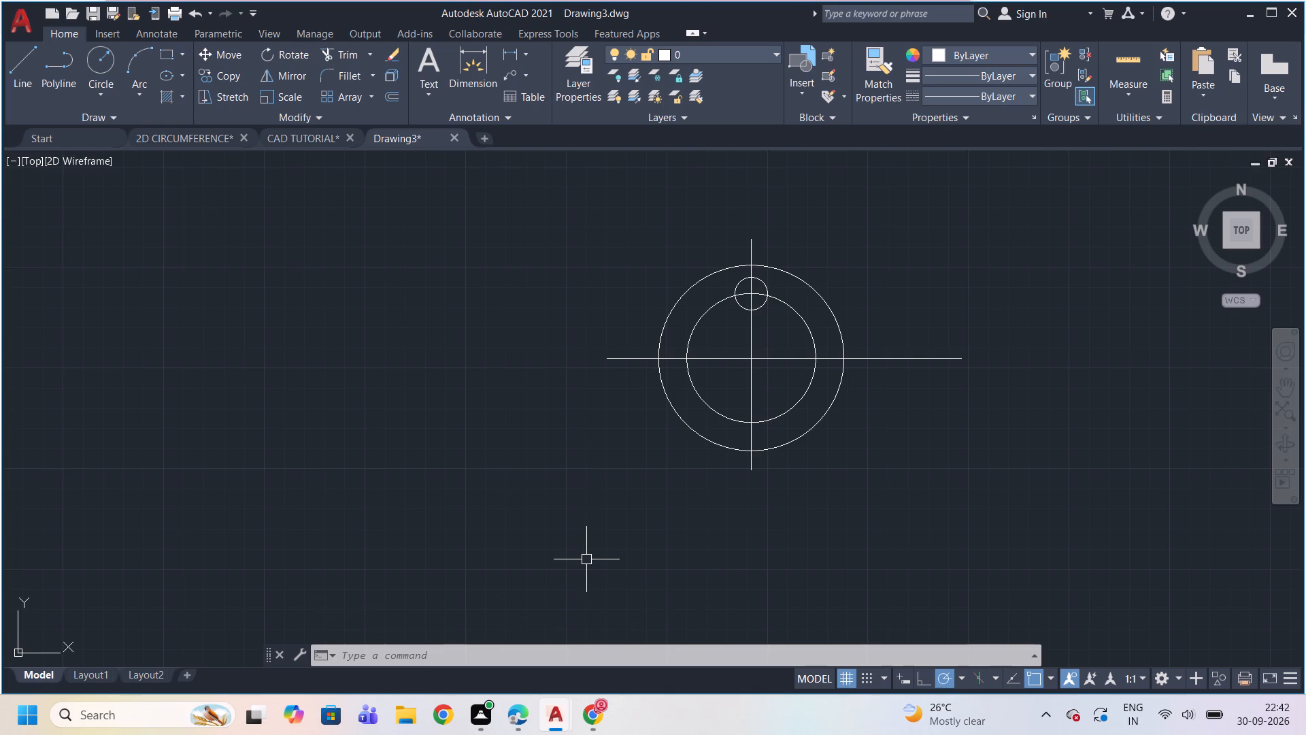
# Create a polar array of the 16 diameter circle around the concentric circles' centre with 4 items over 360 degrees.
pyautogui.click(769, 281)
pyautogui.write('AR')
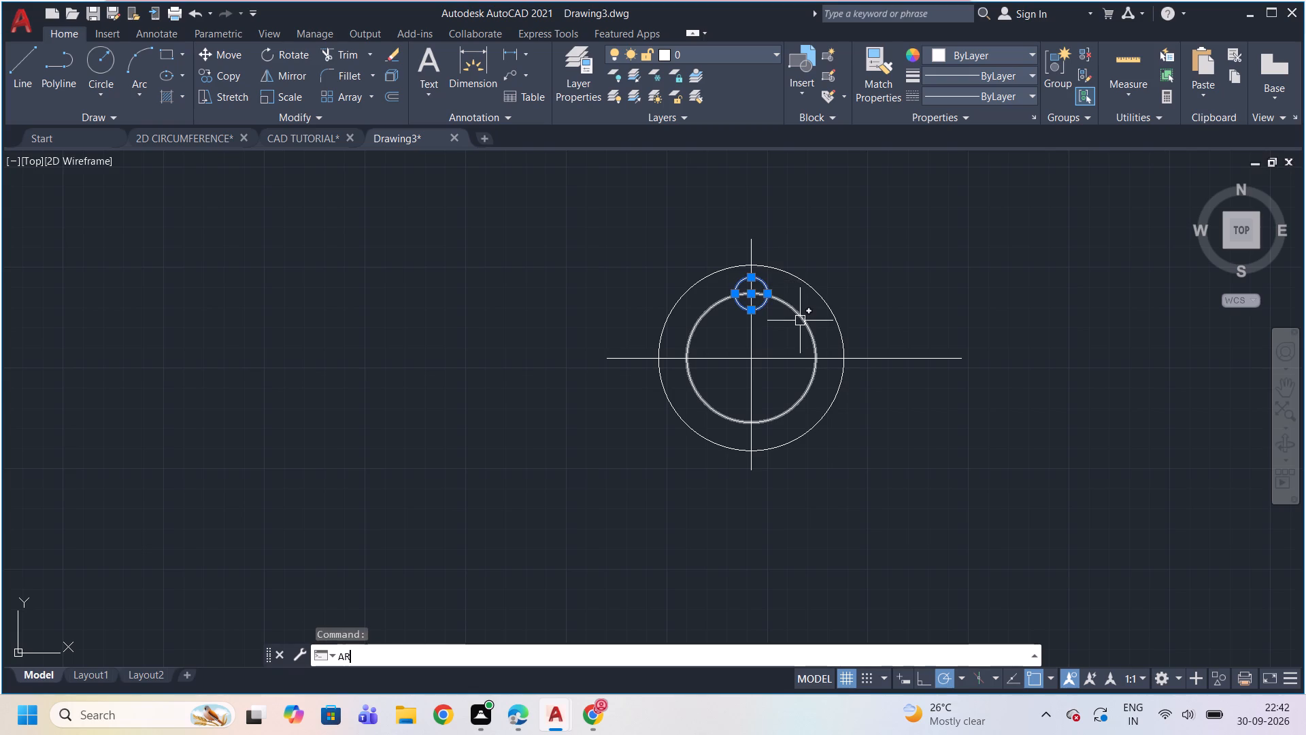
pyautogui.press('Return')
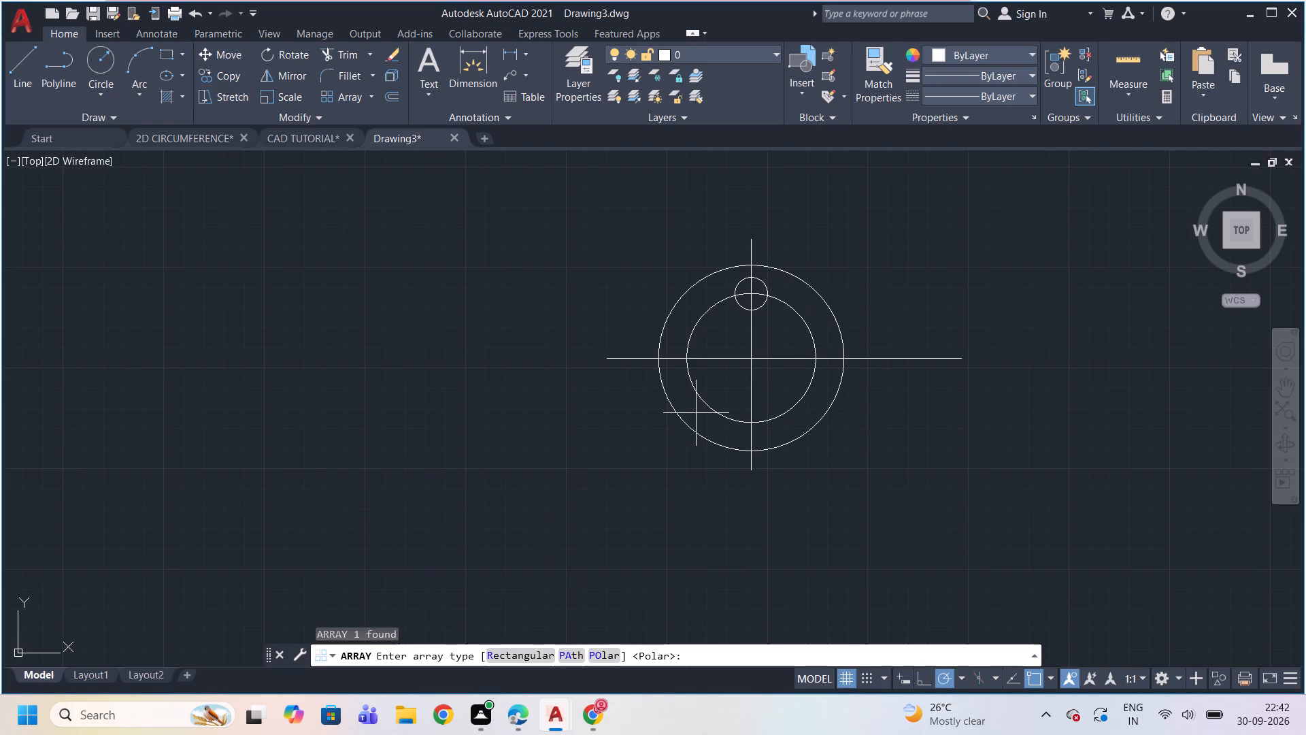
pyautogui.click(608, 657)
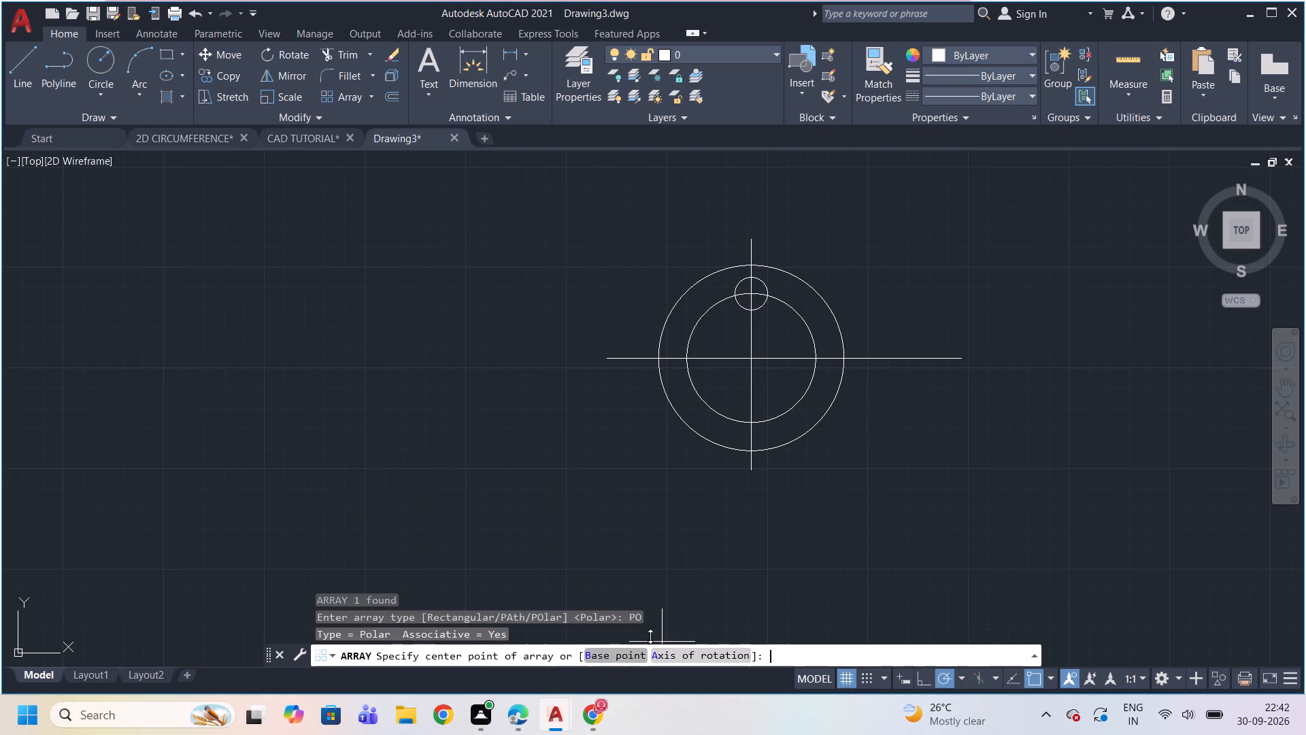
pyautogui.click(753, 361)
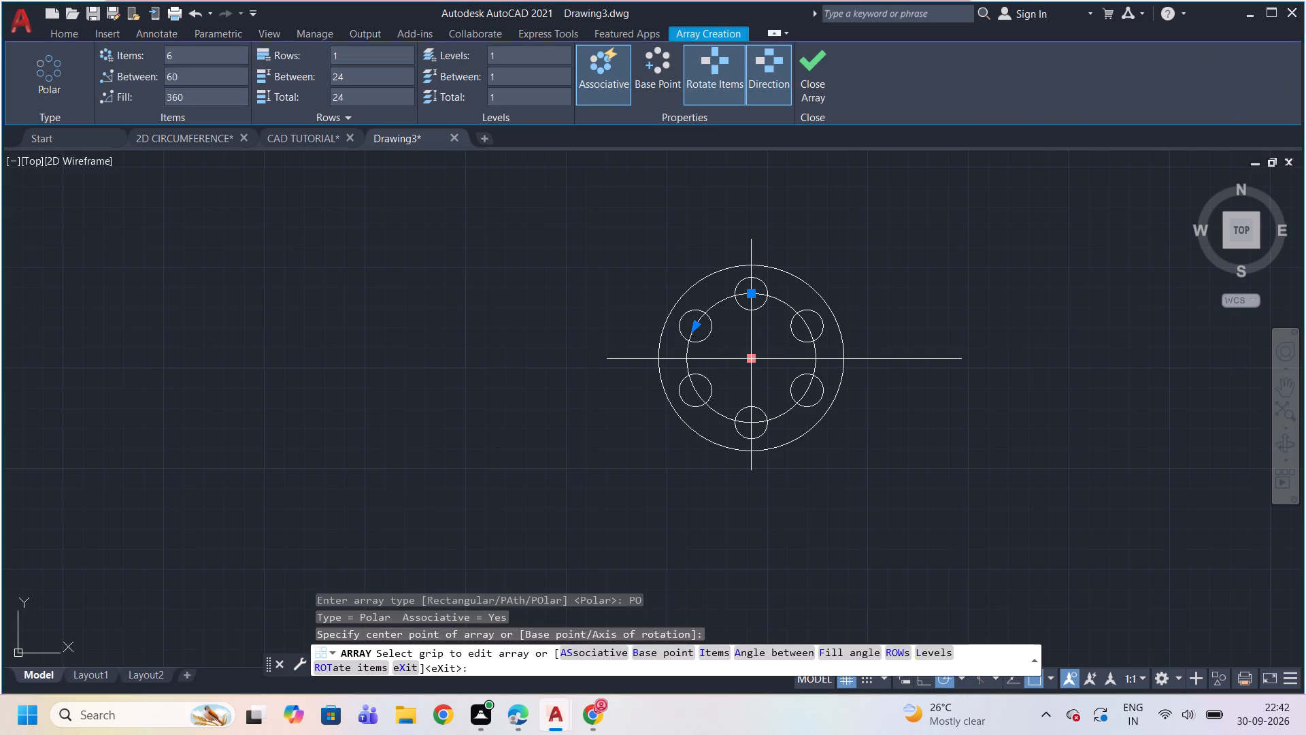
pyautogui.click(210, 56)
pyautogui.press('BackSpace')
pyautogui.press('4')
pyautogui.press('Return')
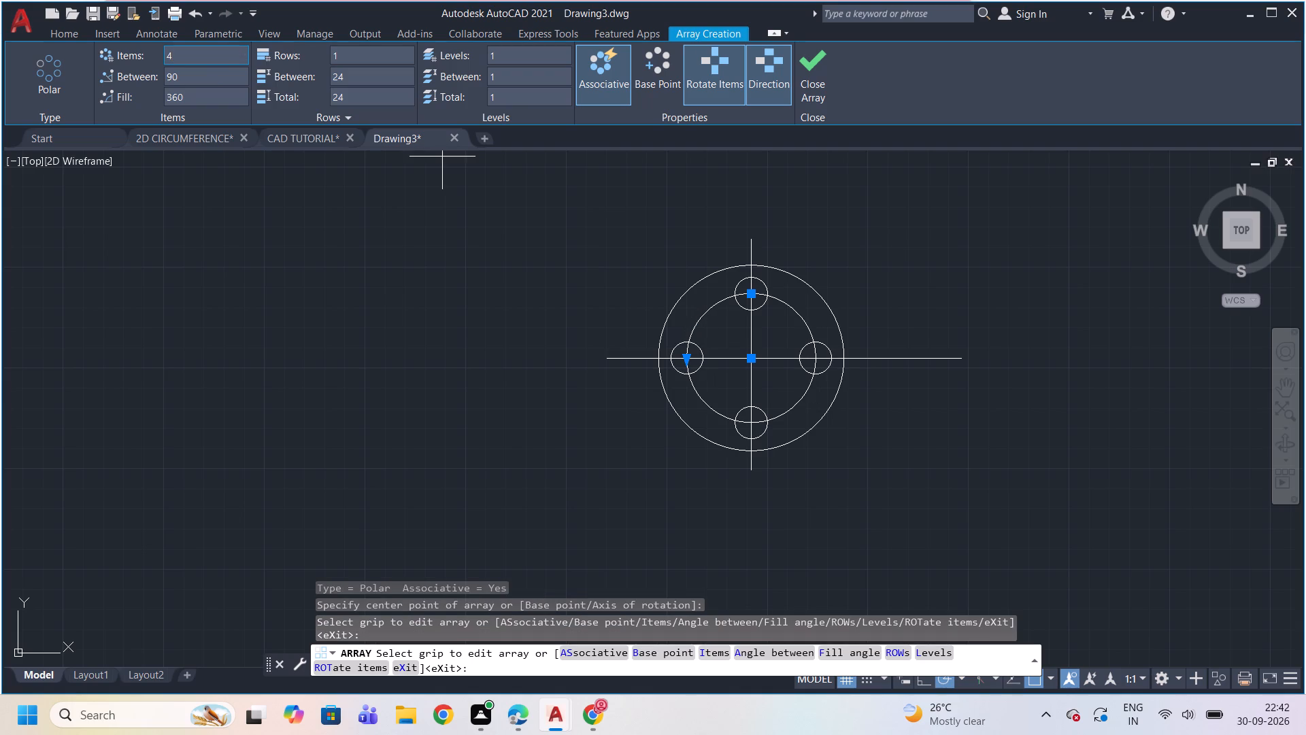
pyautogui.click(665, 488)
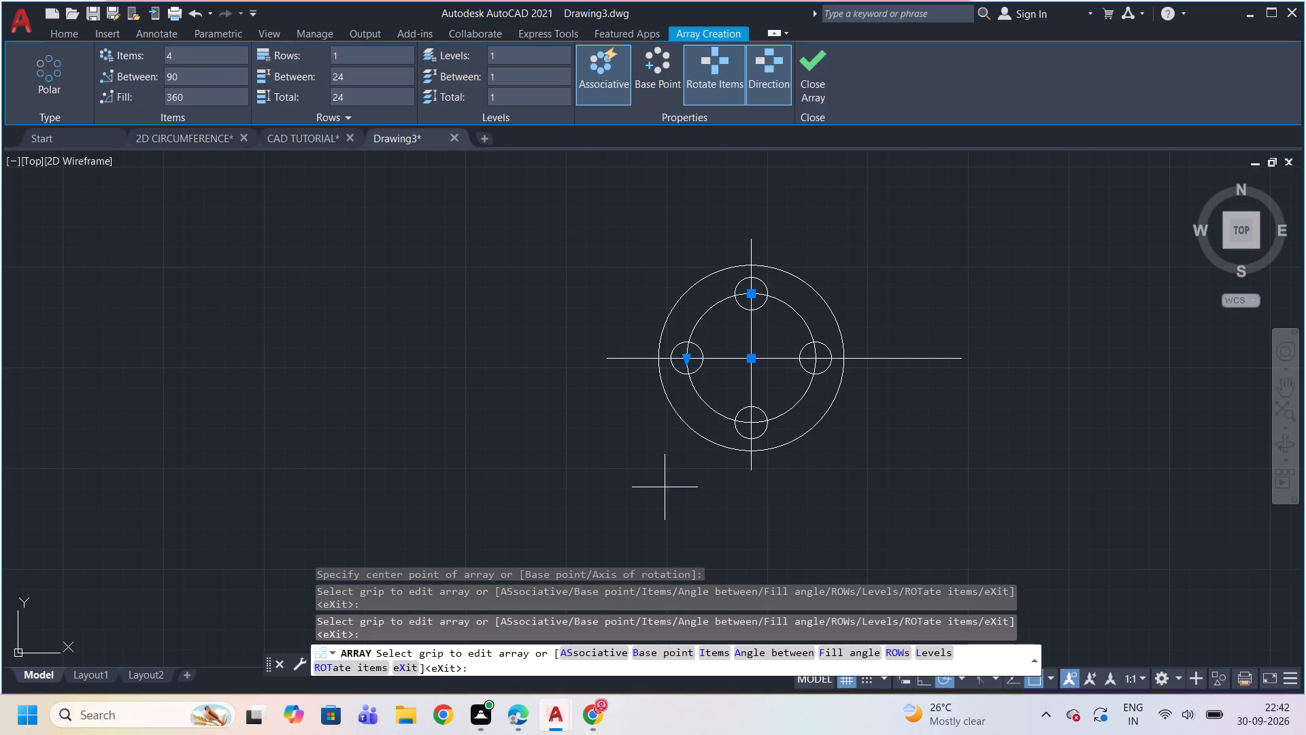
pyautogui.press('space')
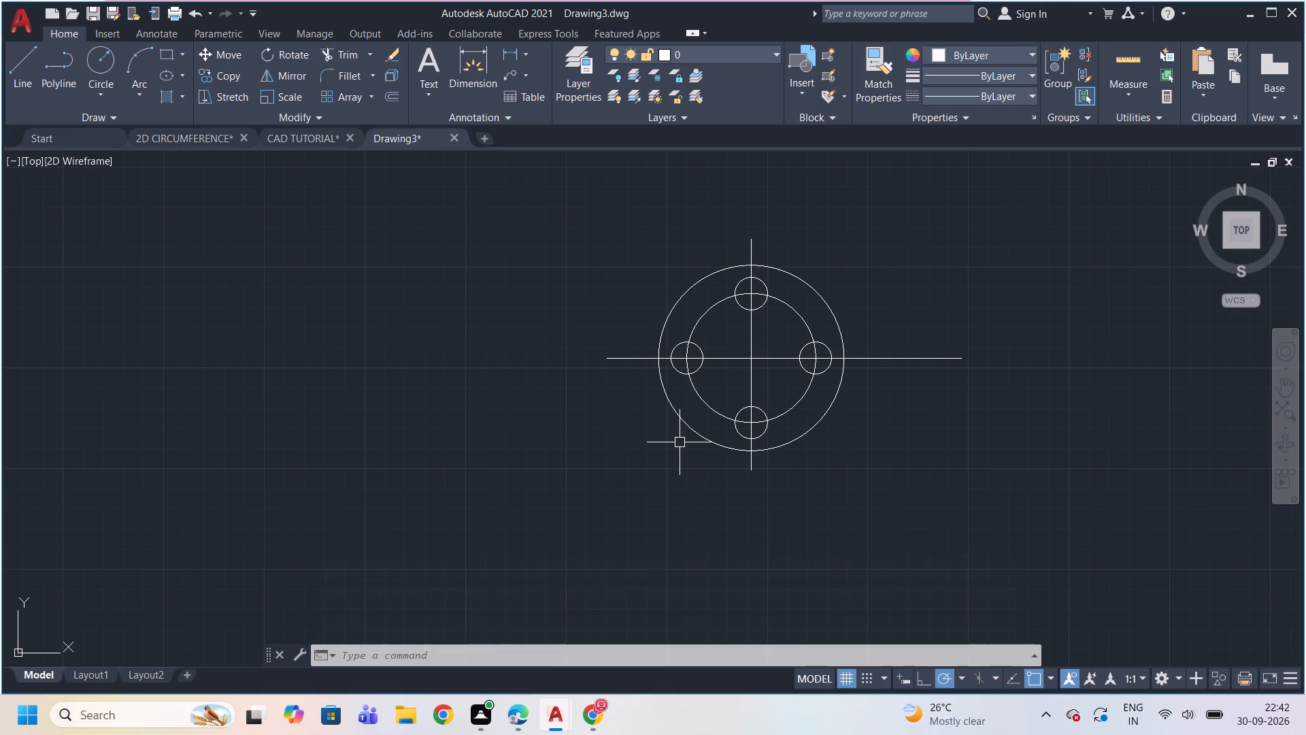
# Draw a concentric circle with a radius of about 24, reaching the inner edges of the four small circles.
pyautogui.press('c')
pyautogui.press('Return')
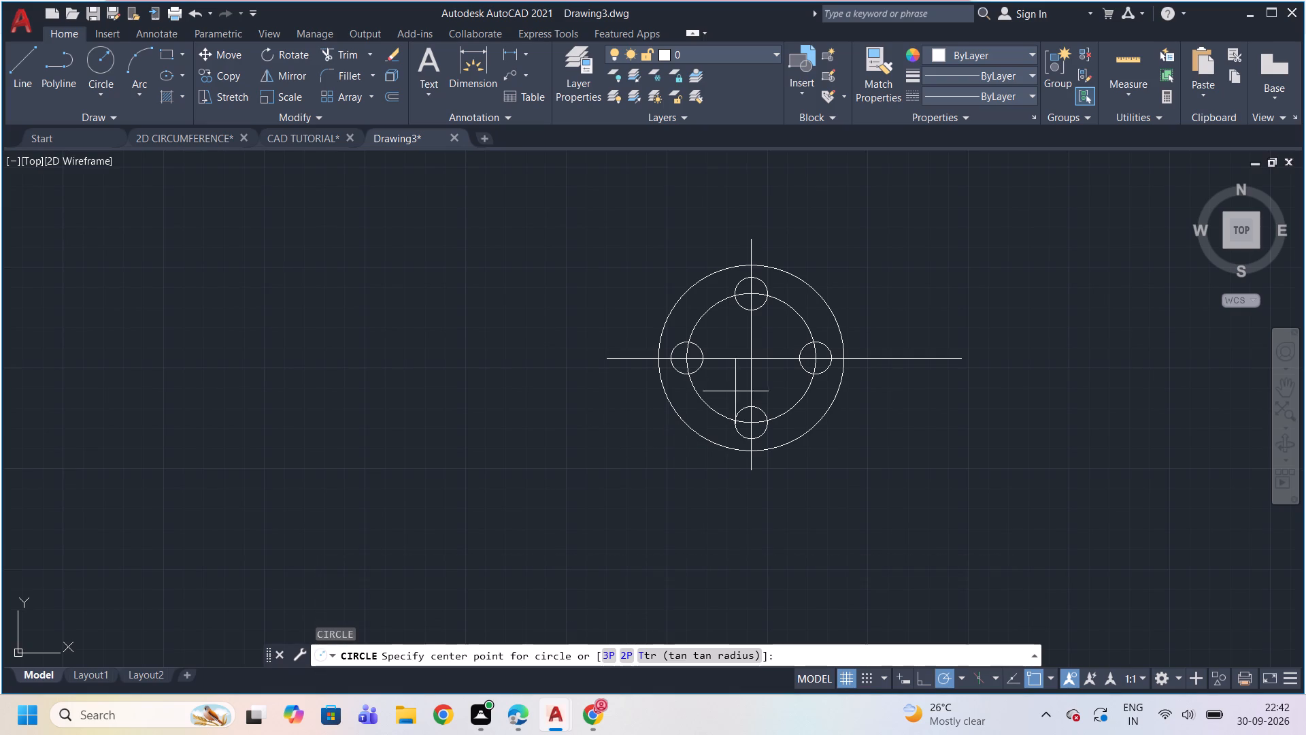
pyautogui.click(750, 359)
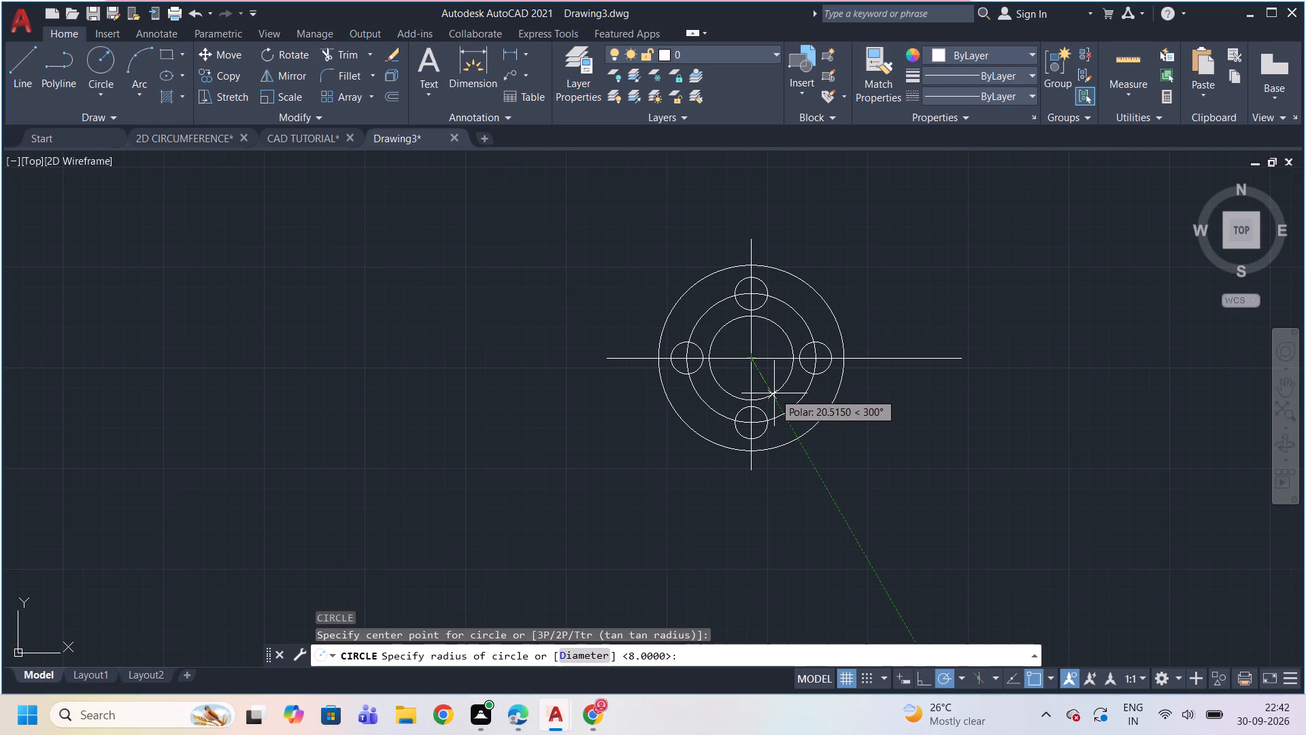
pyautogui.click(778, 398)
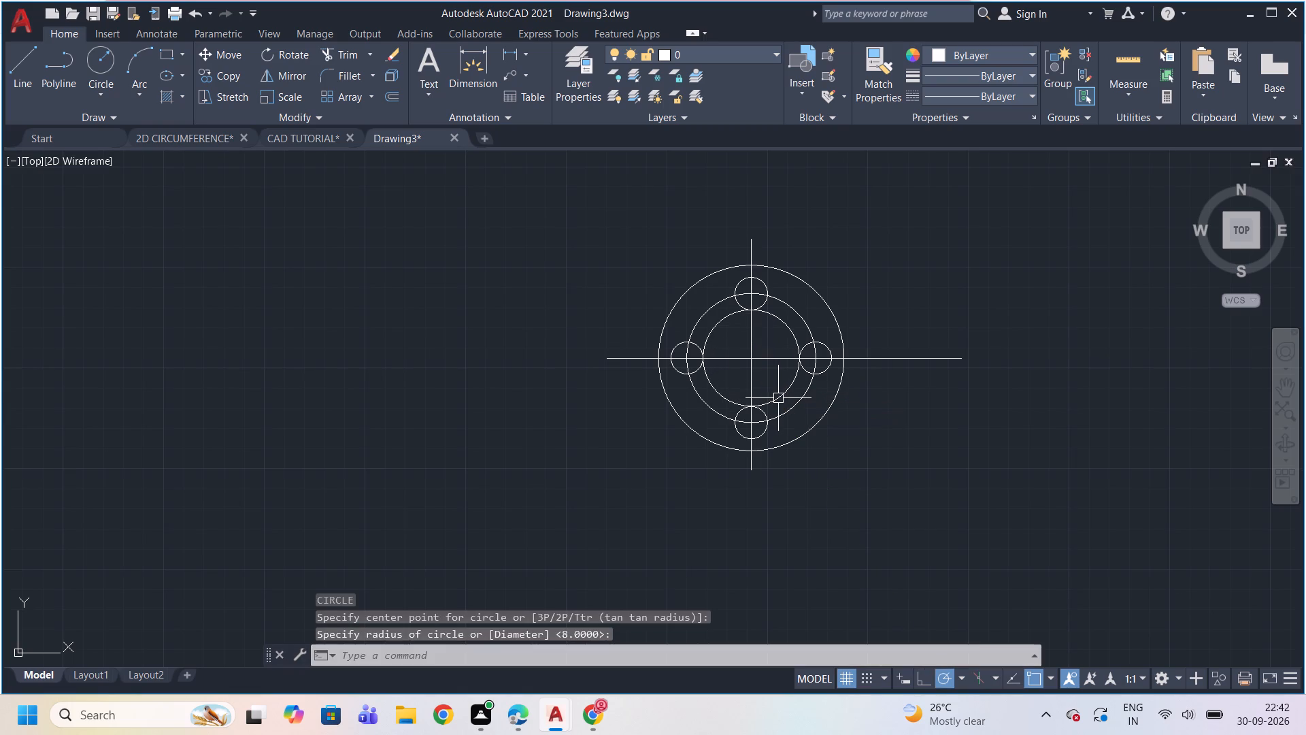
# Draw a tangent-tangent-radius circle of radius 10, touching the 64 diameter circle and the right side of the bottom small circle.
pyautogui.scroll(-1, 804, 424)
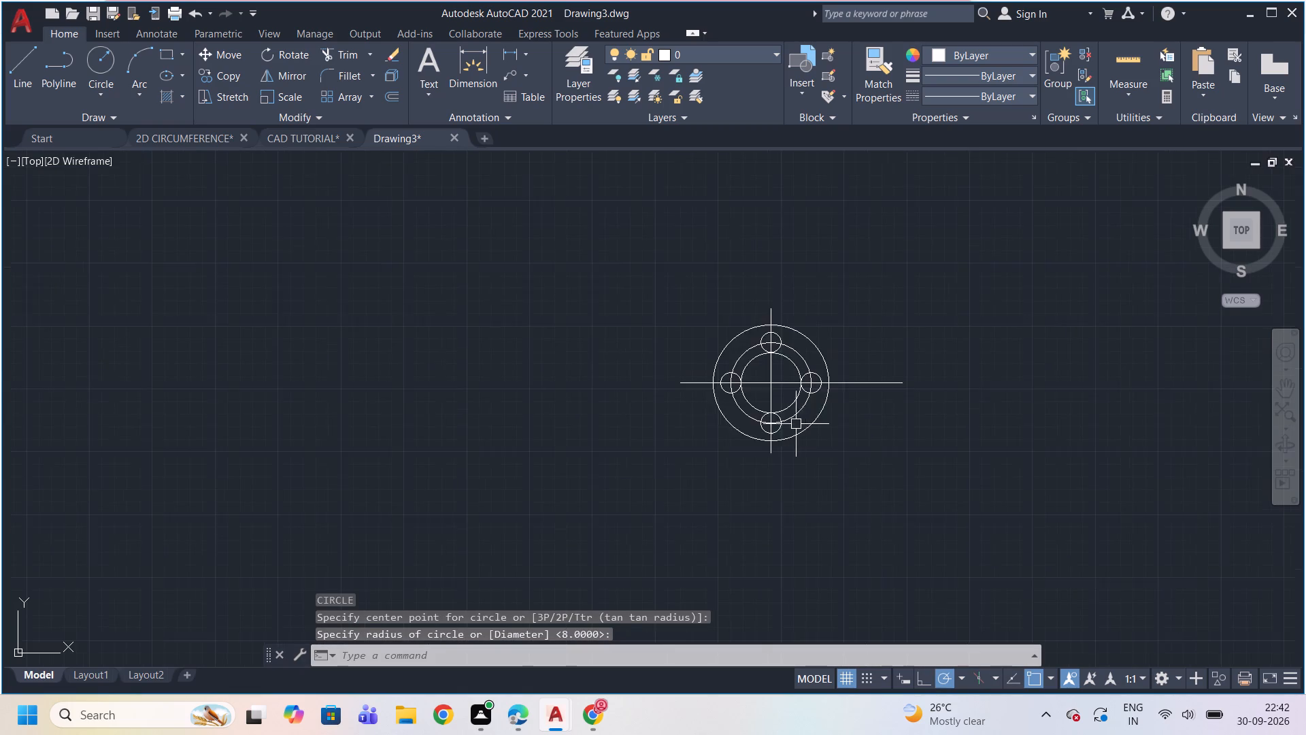
pyautogui.scroll(1, 796, 424)
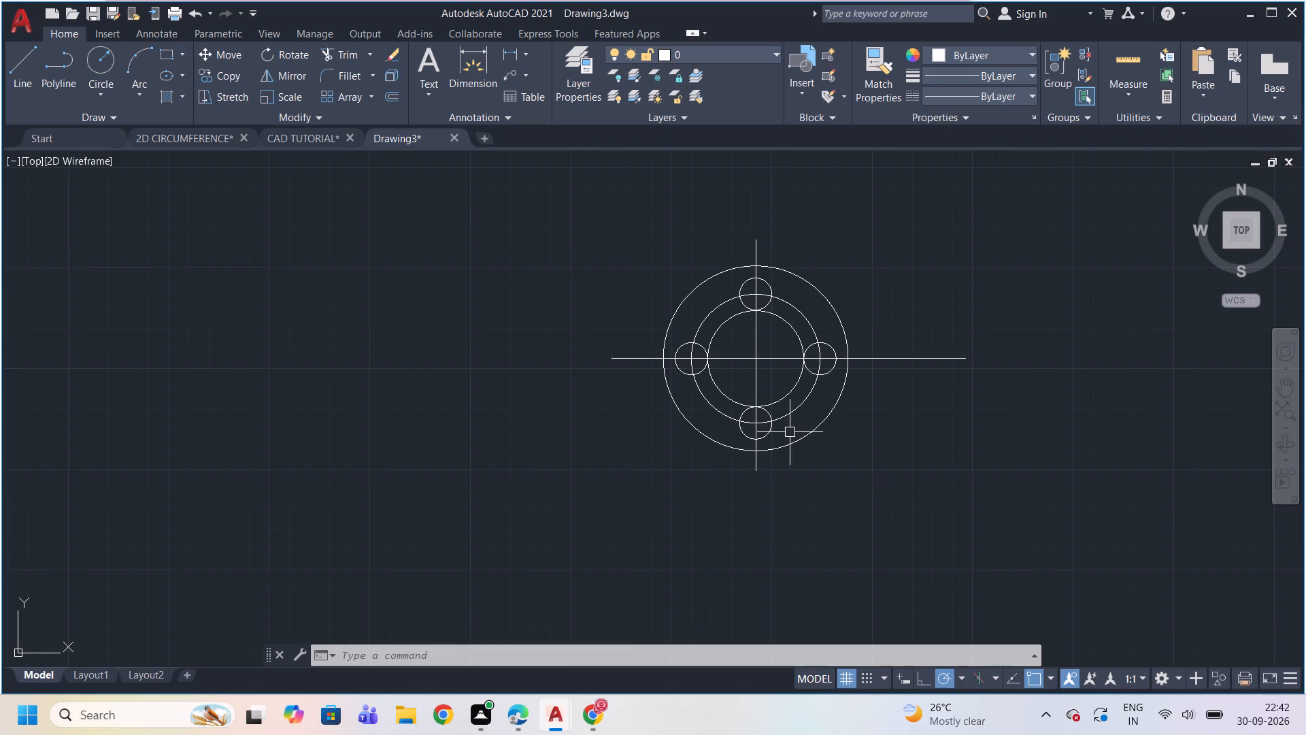
pyautogui.press('c')
pyautogui.press('Return')
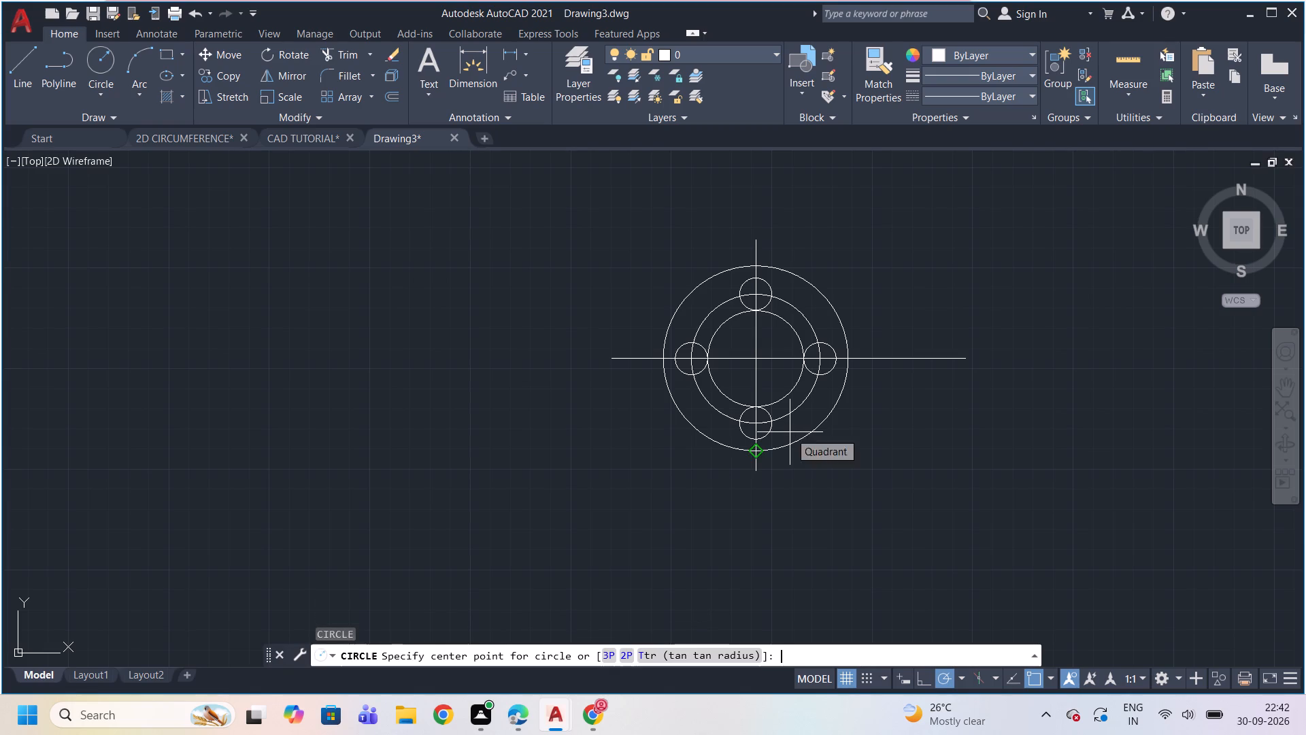
pyautogui.click(708, 651)
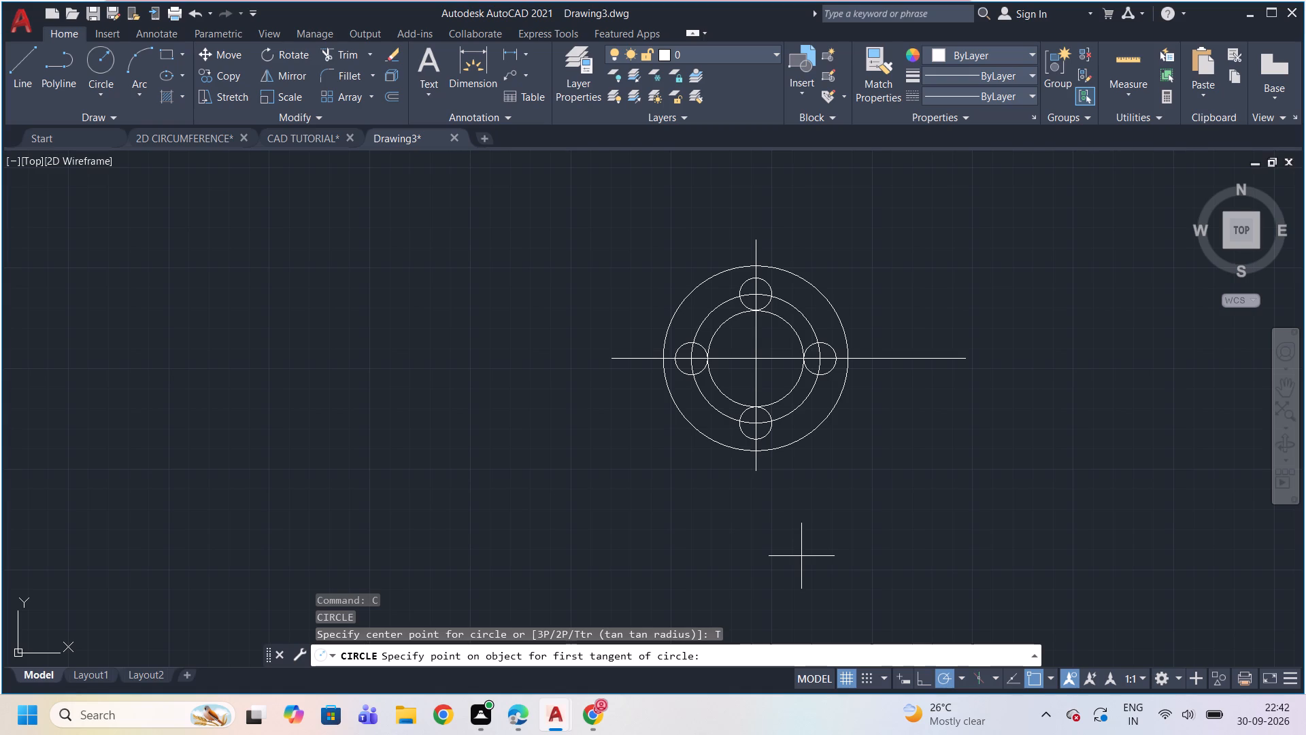
pyautogui.scroll(2, 777, 457)
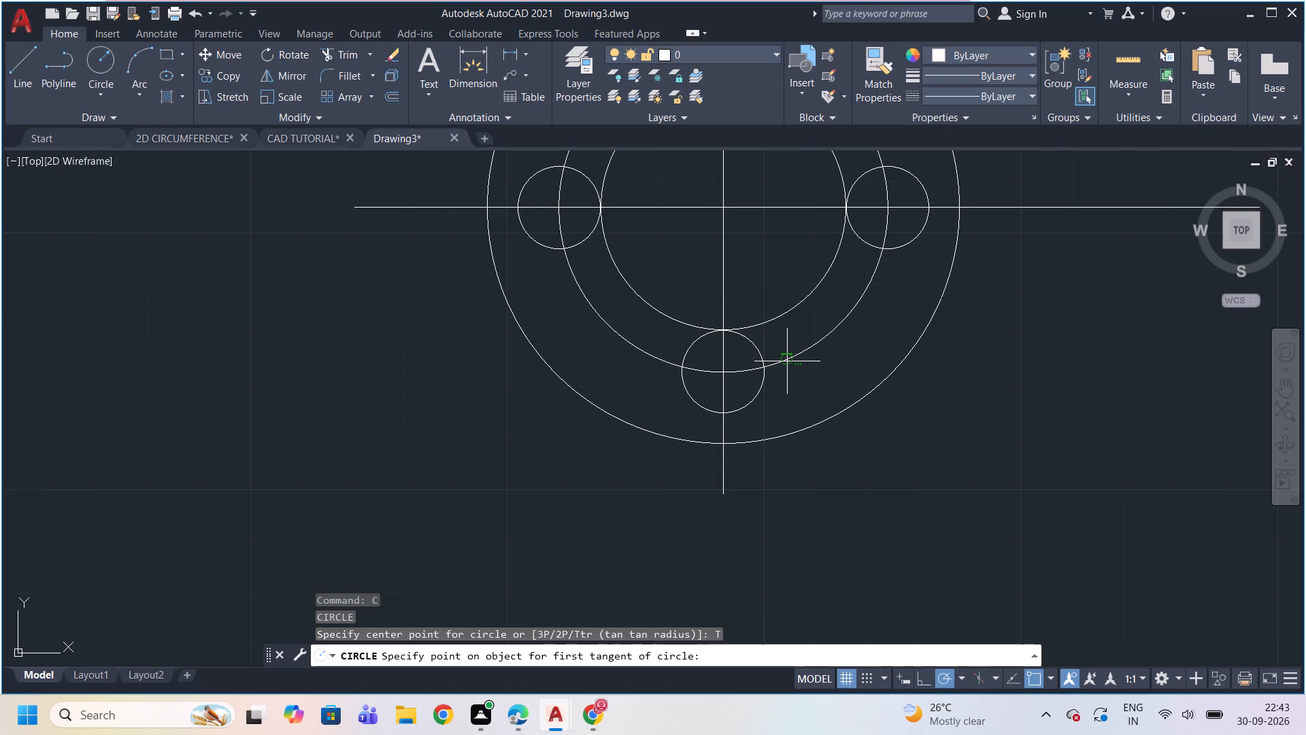
pyautogui.click(787, 361)
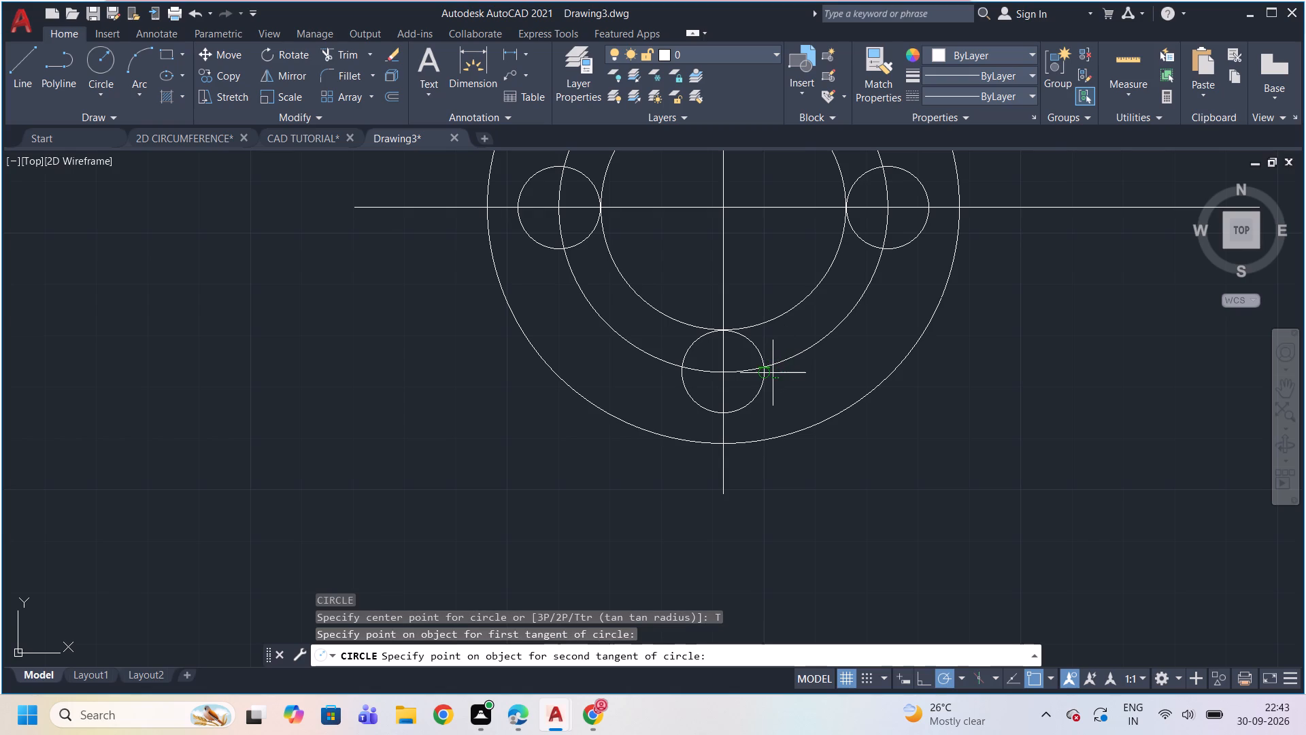
pyautogui.click(772, 373)
pyautogui.press('1')
pyautogui.press('0')
pyautogui.press('Return')
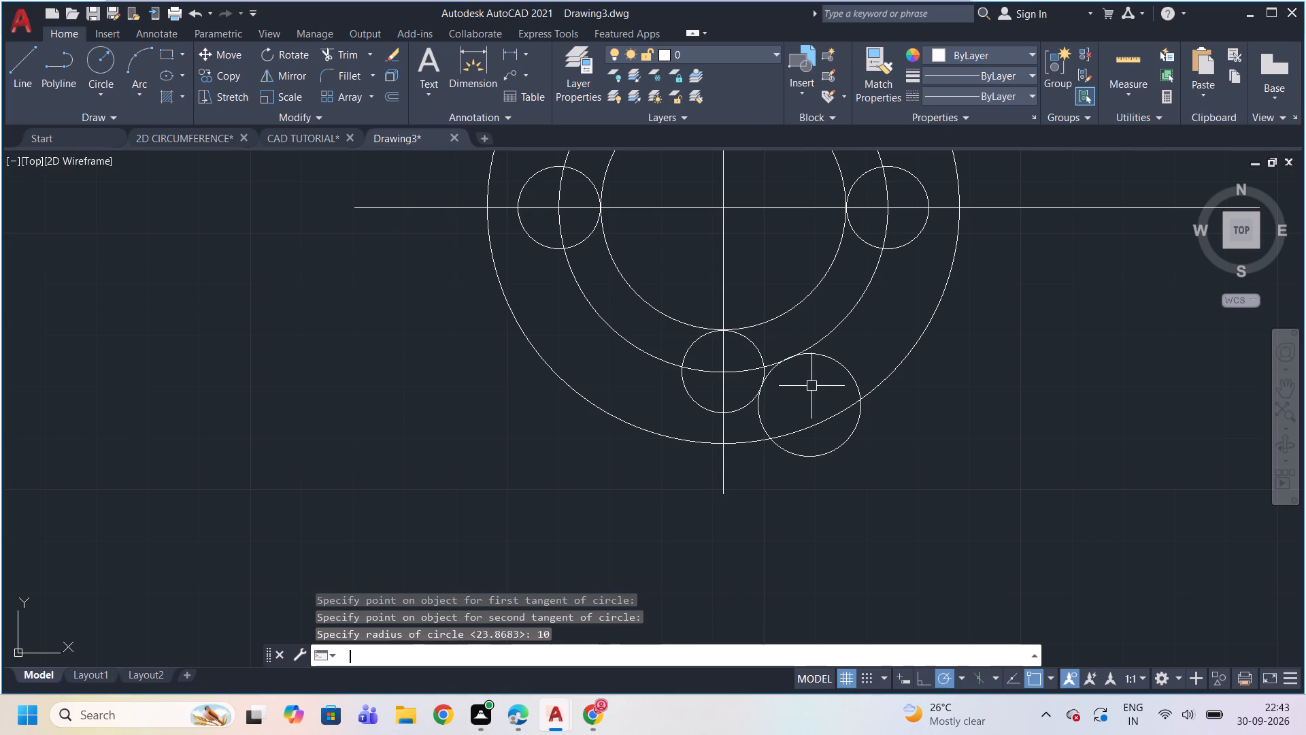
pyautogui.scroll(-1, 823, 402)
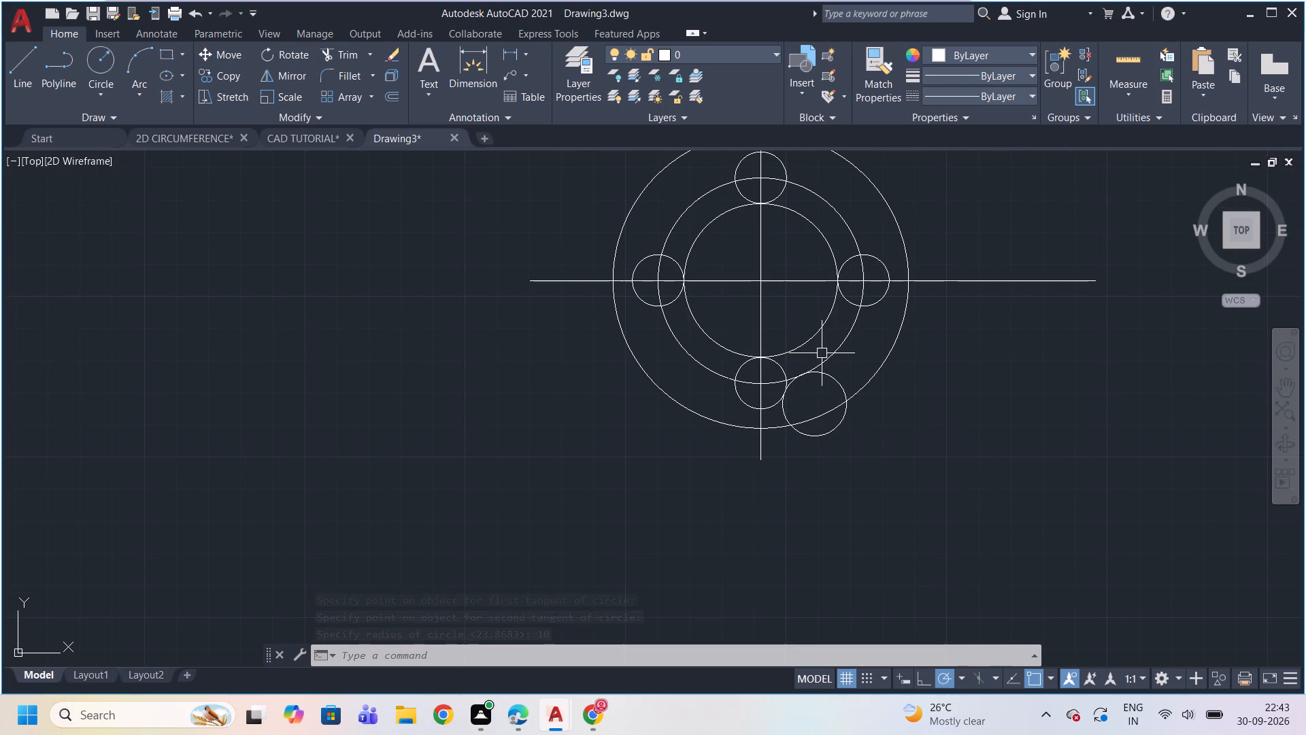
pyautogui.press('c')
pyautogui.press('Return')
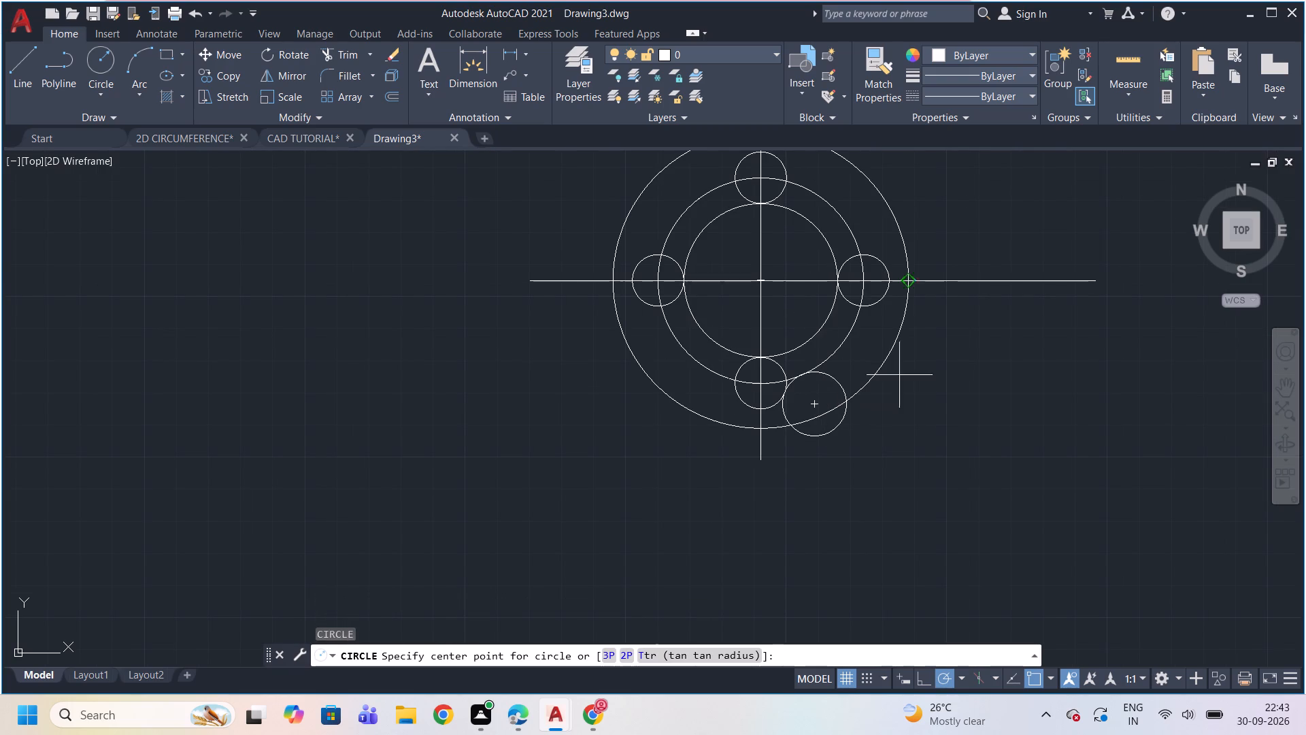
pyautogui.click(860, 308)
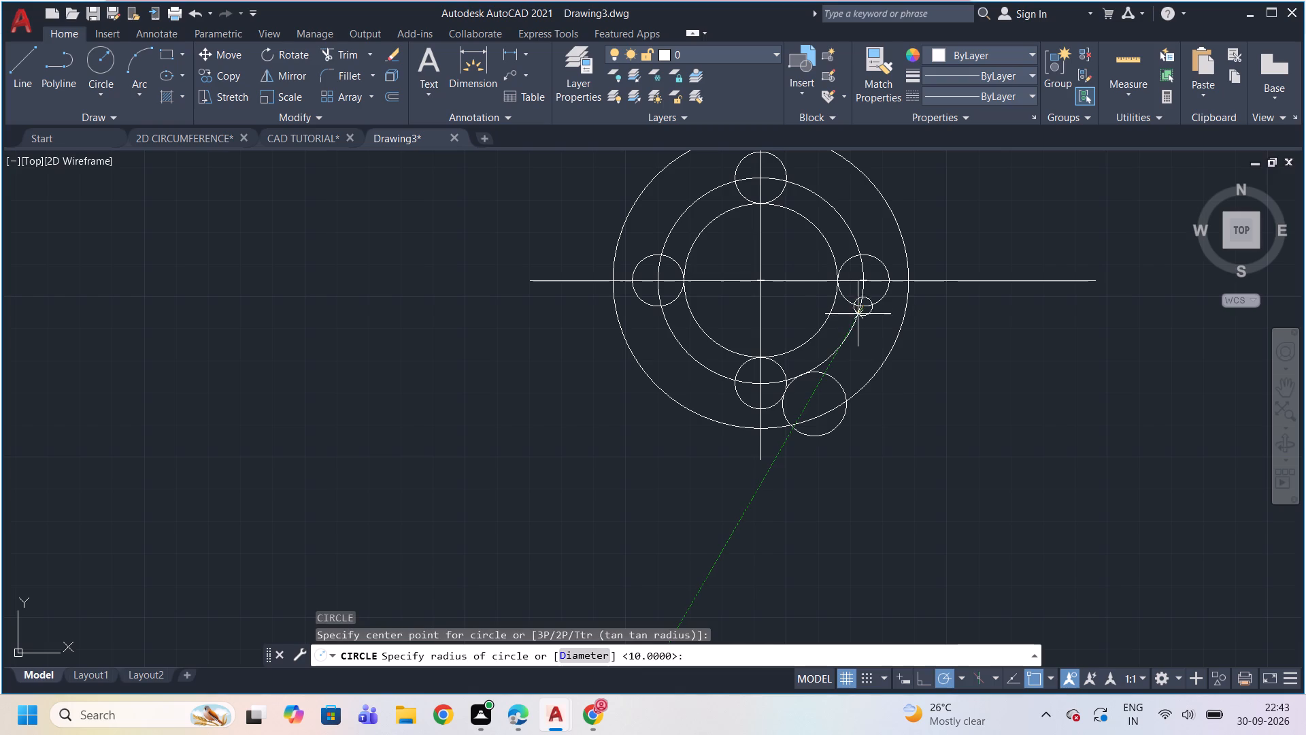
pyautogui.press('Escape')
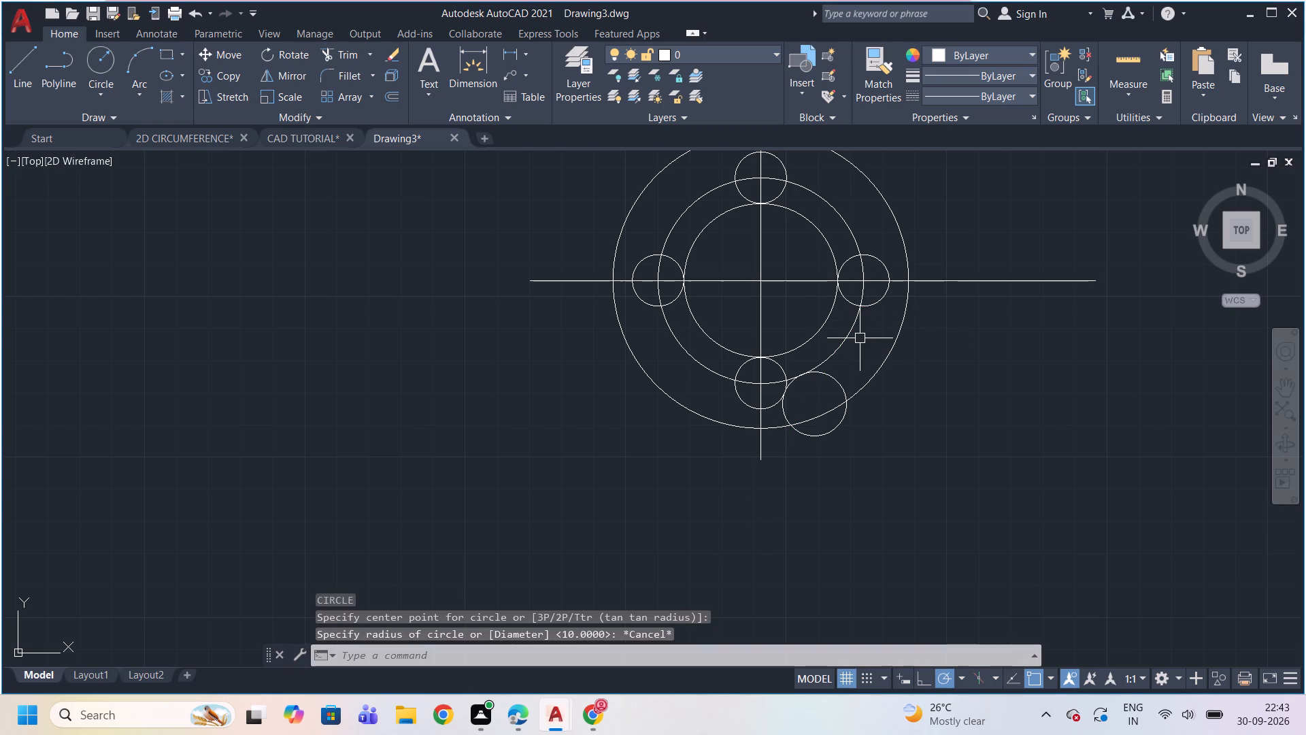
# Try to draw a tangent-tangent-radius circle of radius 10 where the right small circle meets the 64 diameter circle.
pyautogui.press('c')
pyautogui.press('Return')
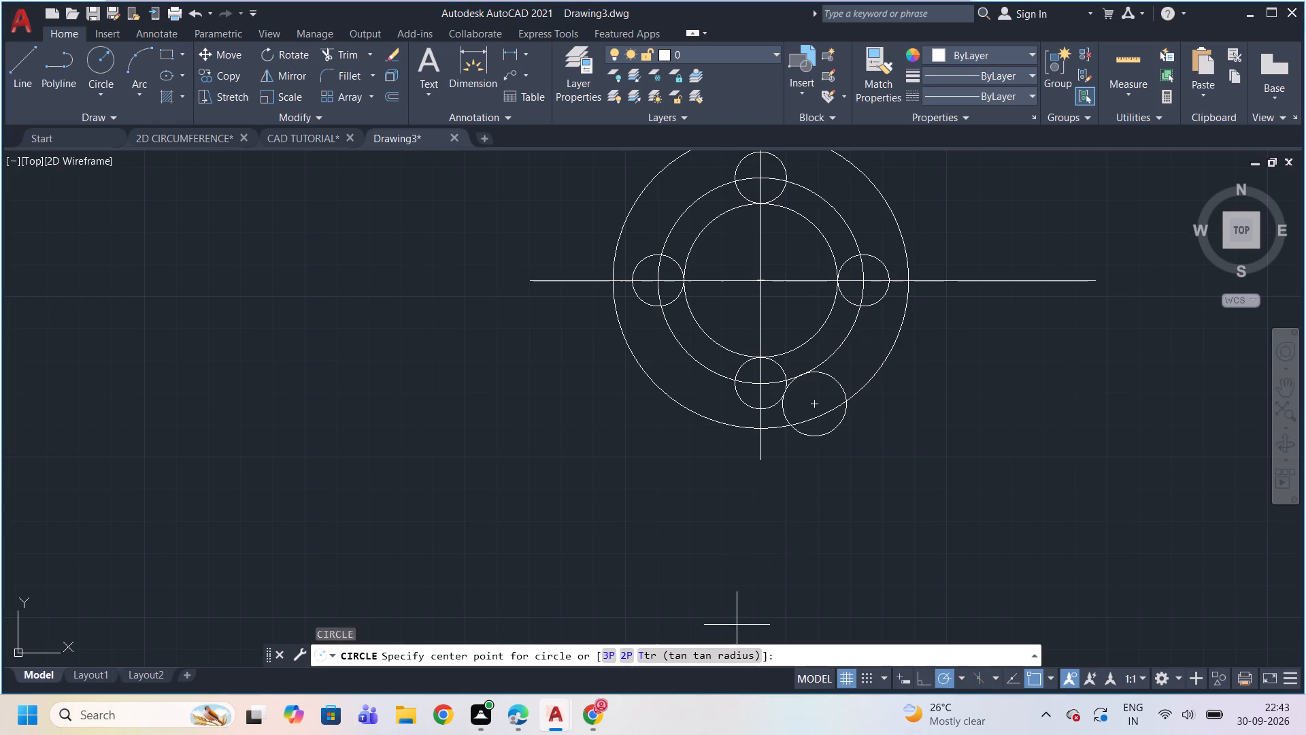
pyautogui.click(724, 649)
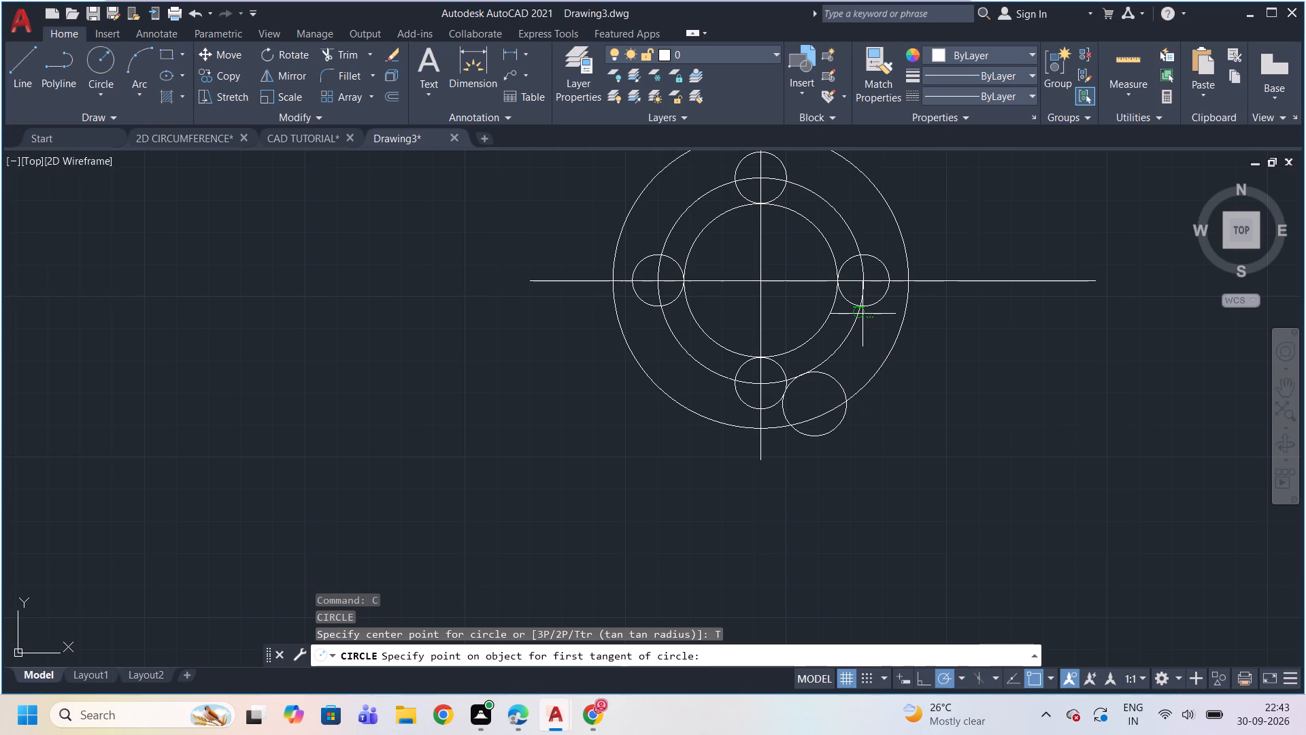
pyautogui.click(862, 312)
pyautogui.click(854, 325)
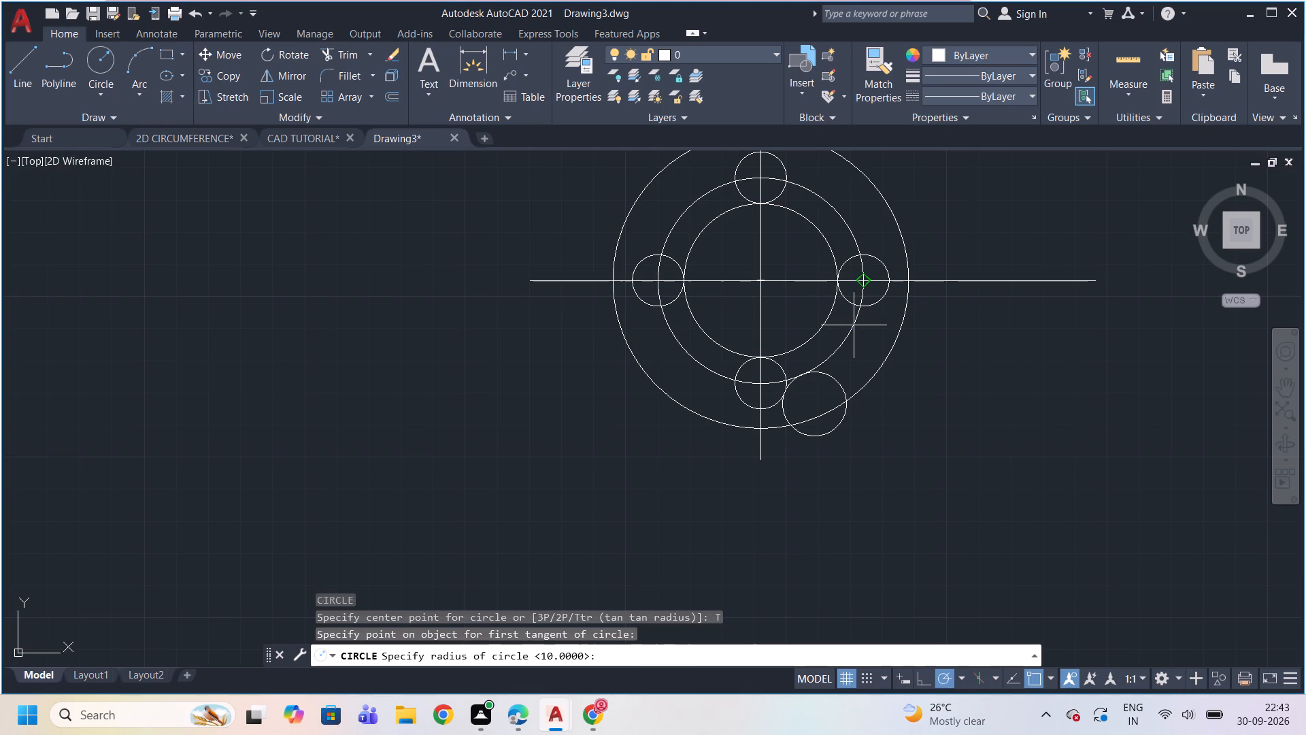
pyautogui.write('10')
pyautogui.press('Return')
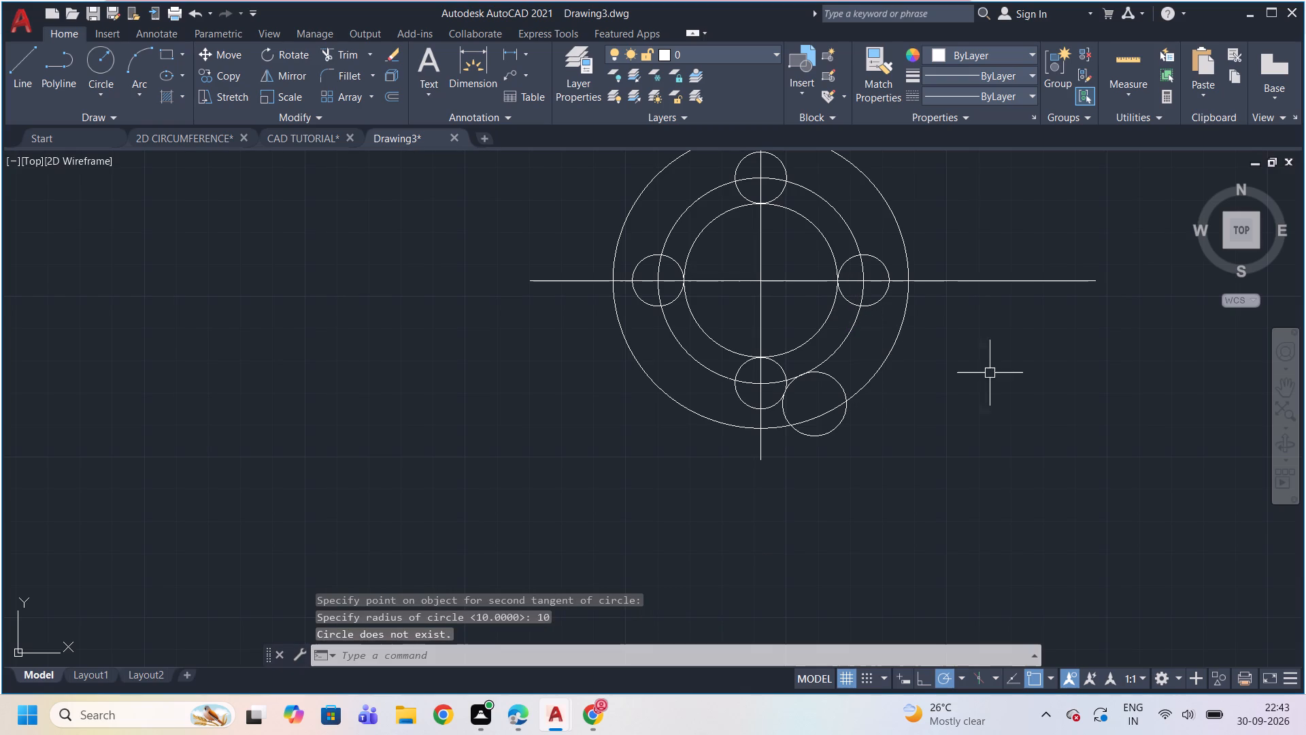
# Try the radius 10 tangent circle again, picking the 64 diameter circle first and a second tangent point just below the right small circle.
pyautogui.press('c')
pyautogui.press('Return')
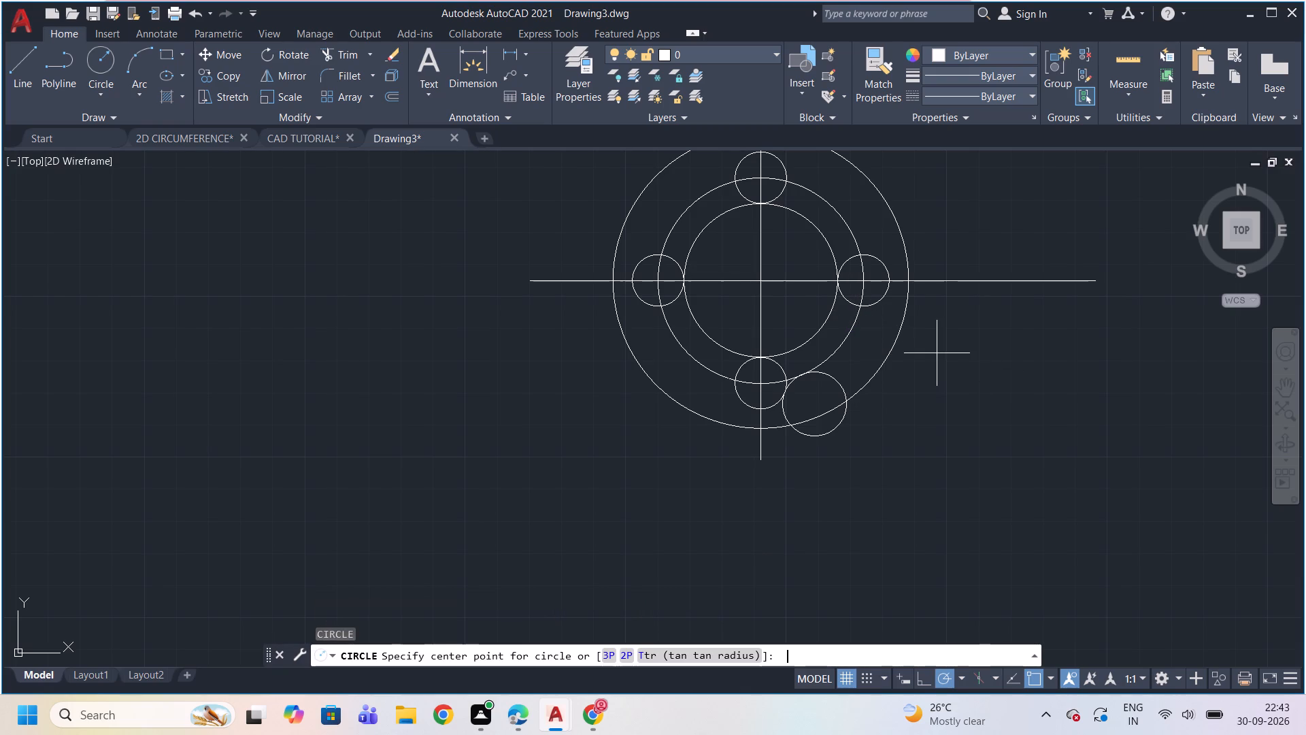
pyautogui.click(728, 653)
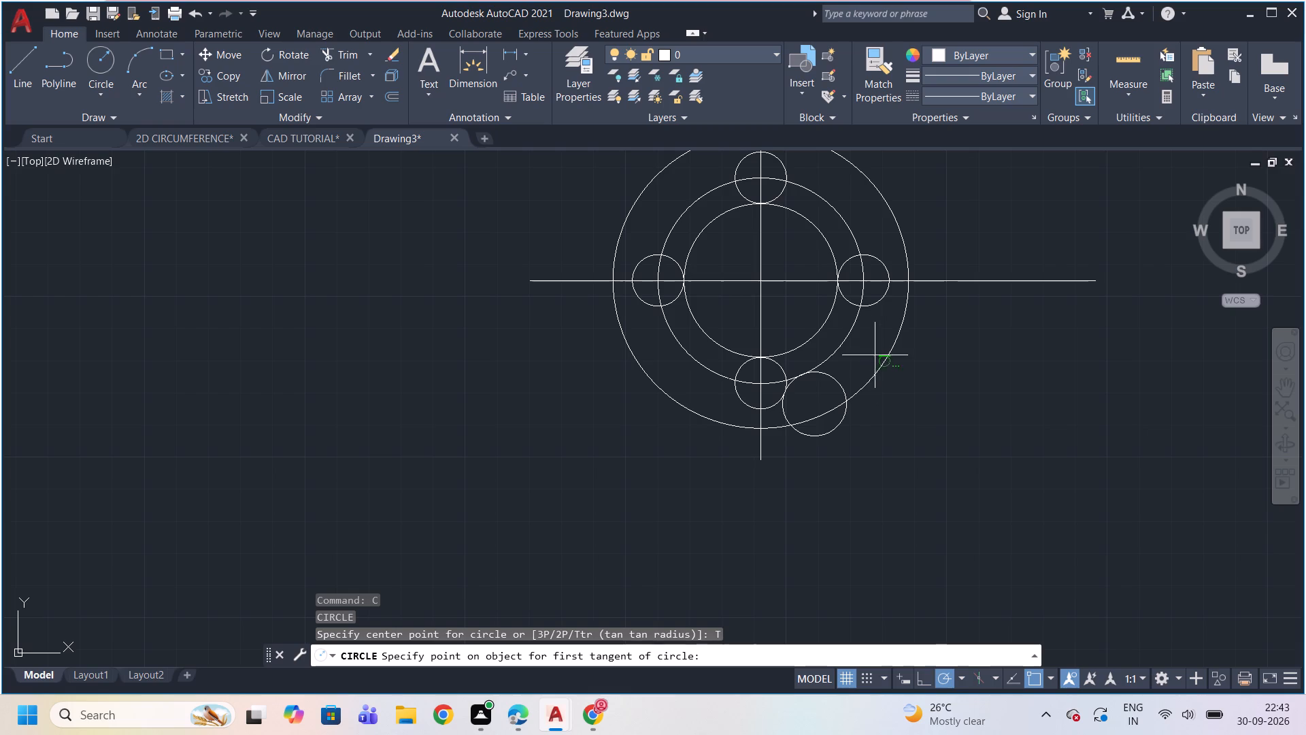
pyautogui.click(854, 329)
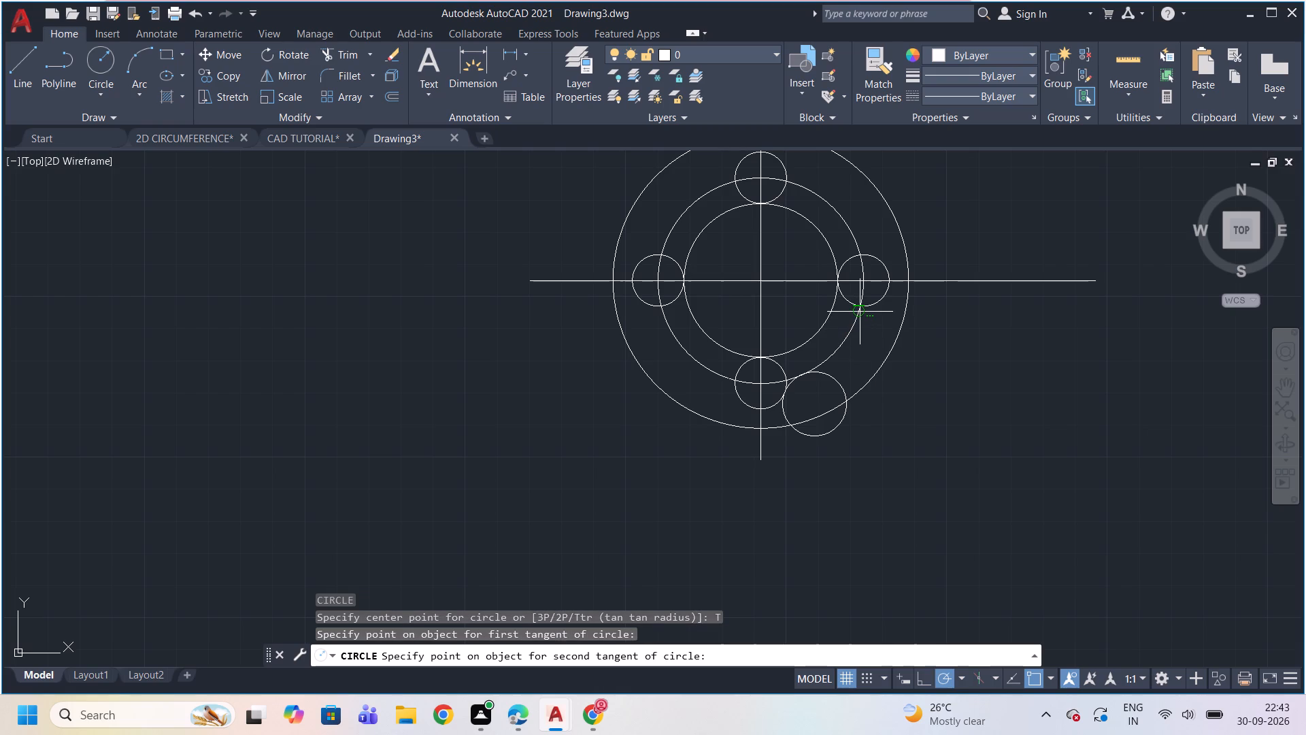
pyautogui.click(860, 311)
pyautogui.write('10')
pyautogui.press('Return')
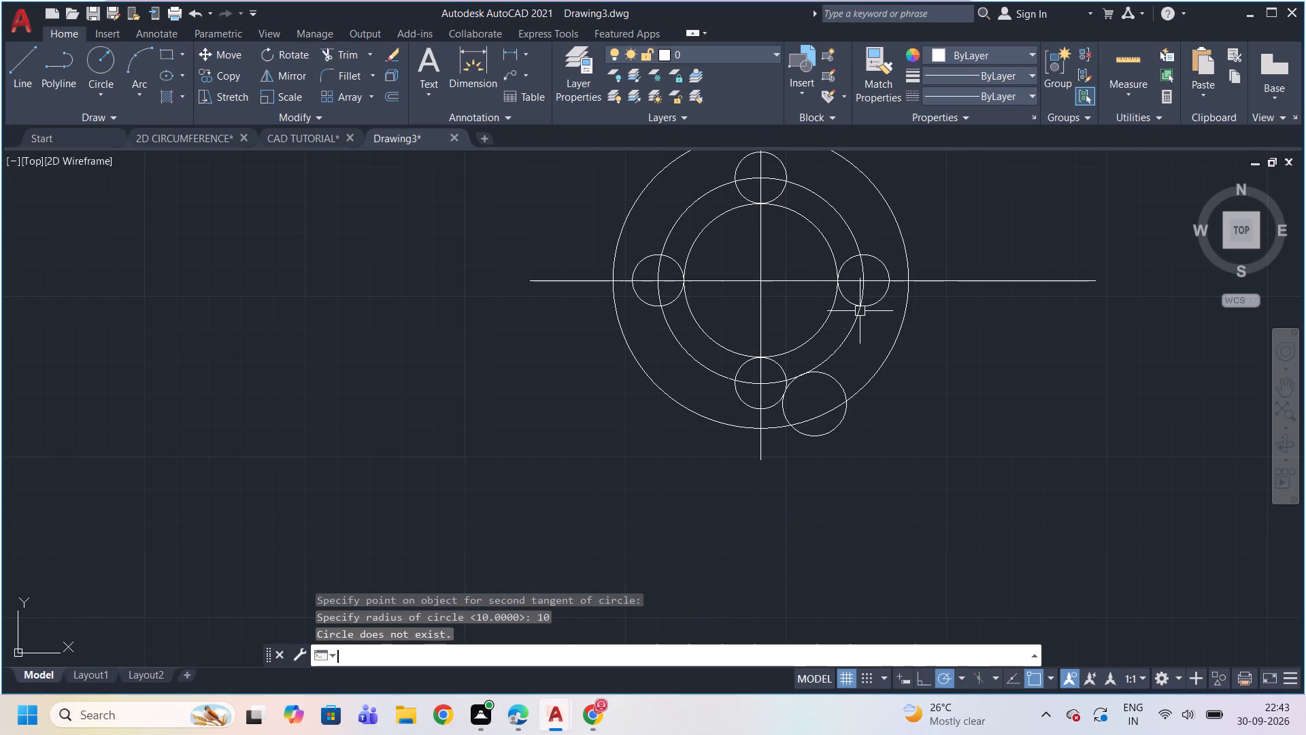
# Draw a tangent-tangent-radius circle of radius 10, touching the underside of the left small circle and the outside of the 64 diameter circle.
pyautogui.scroll(-1, 860, 311)
pyautogui.scroll(1, 780, 212)
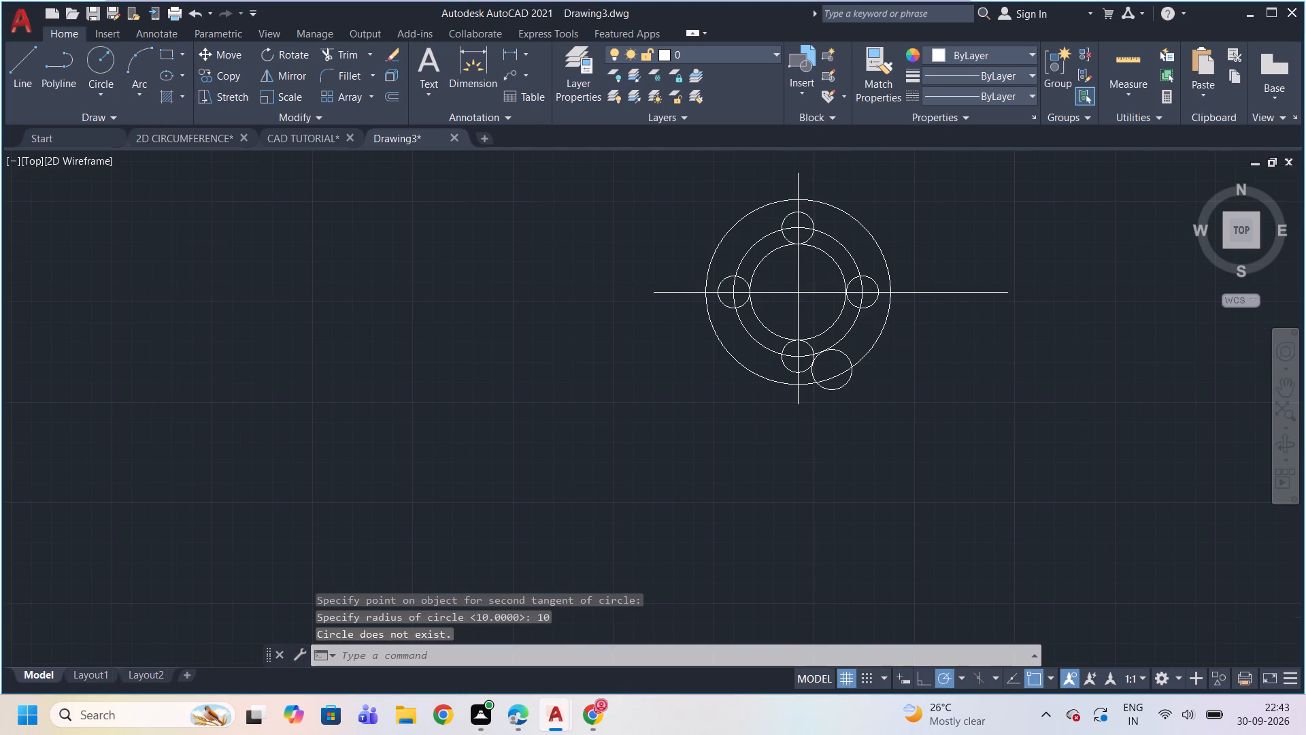
pyautogui.press('c')
pyautogui.press('Return')
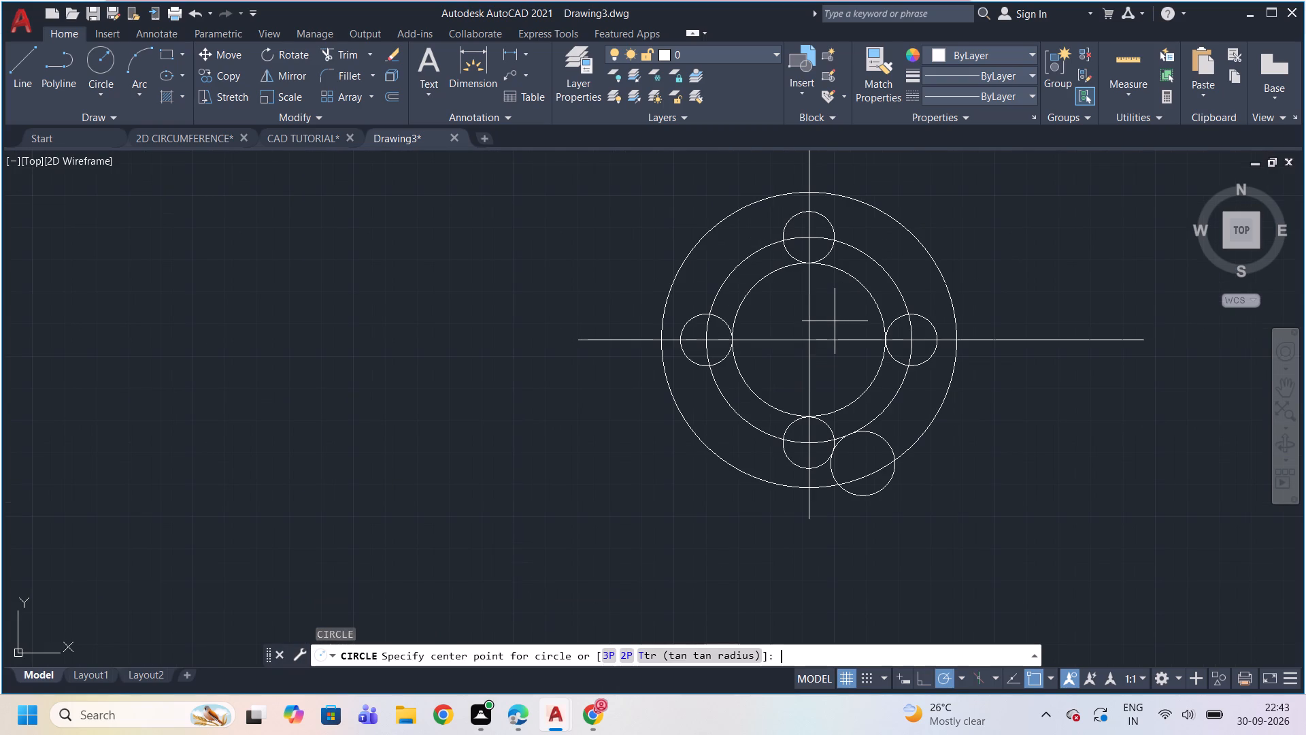
pyautogui.click(713, 658)
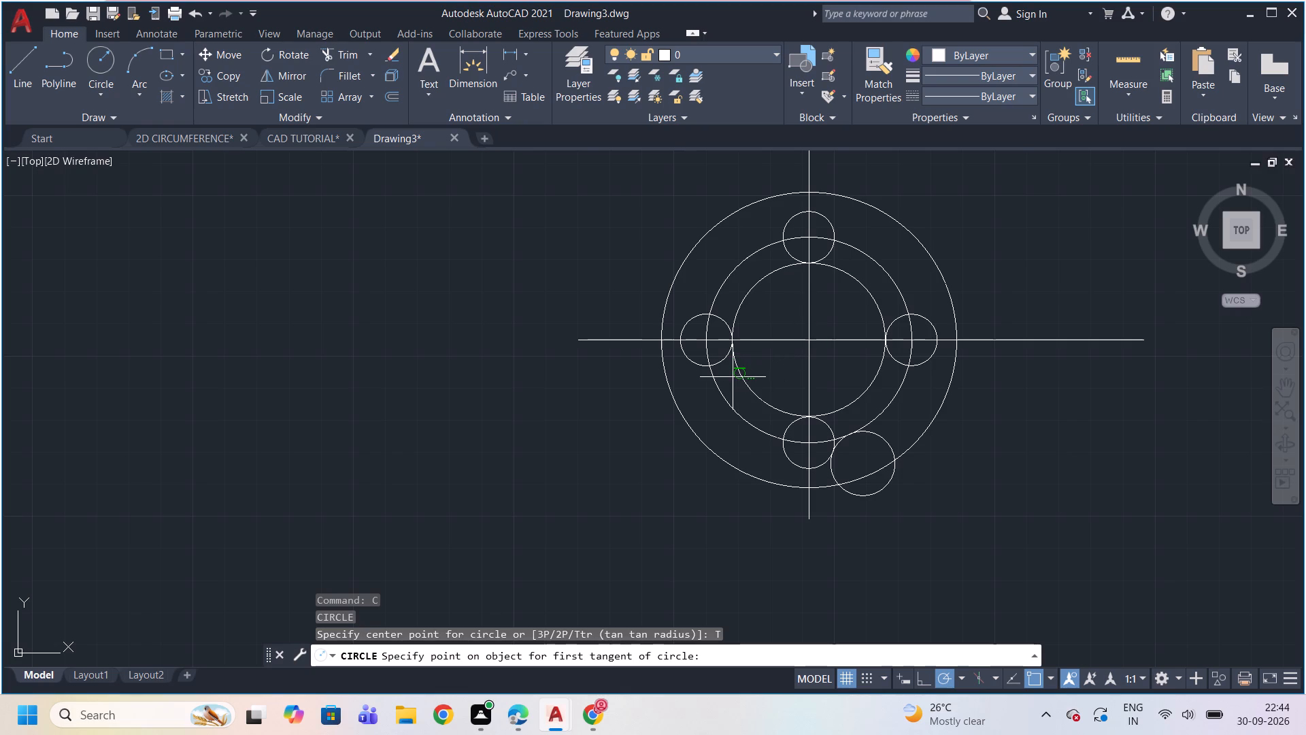
pyautogui.scroll(1, 733, 377)
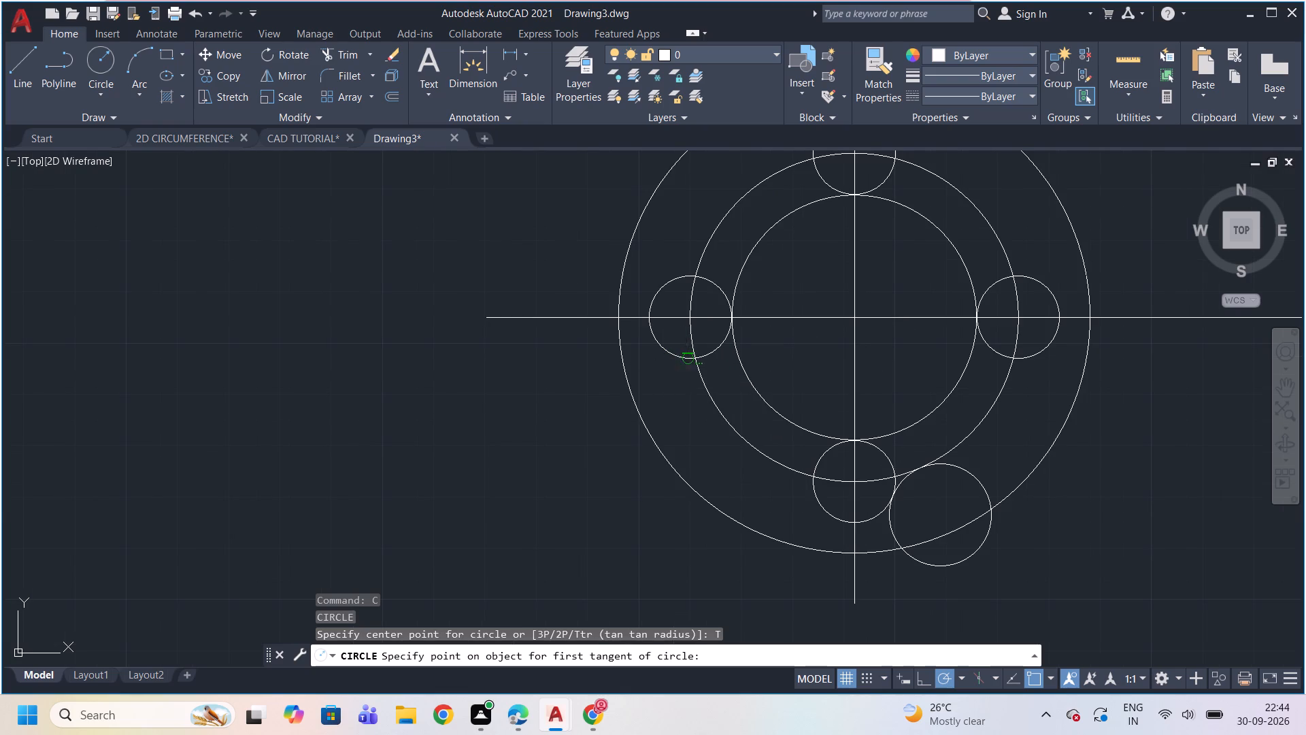
pyautogui.click(688, 360)
pyautogui.click(701, 373)
pyautogui.write('10')
pyautogui.press('Return')
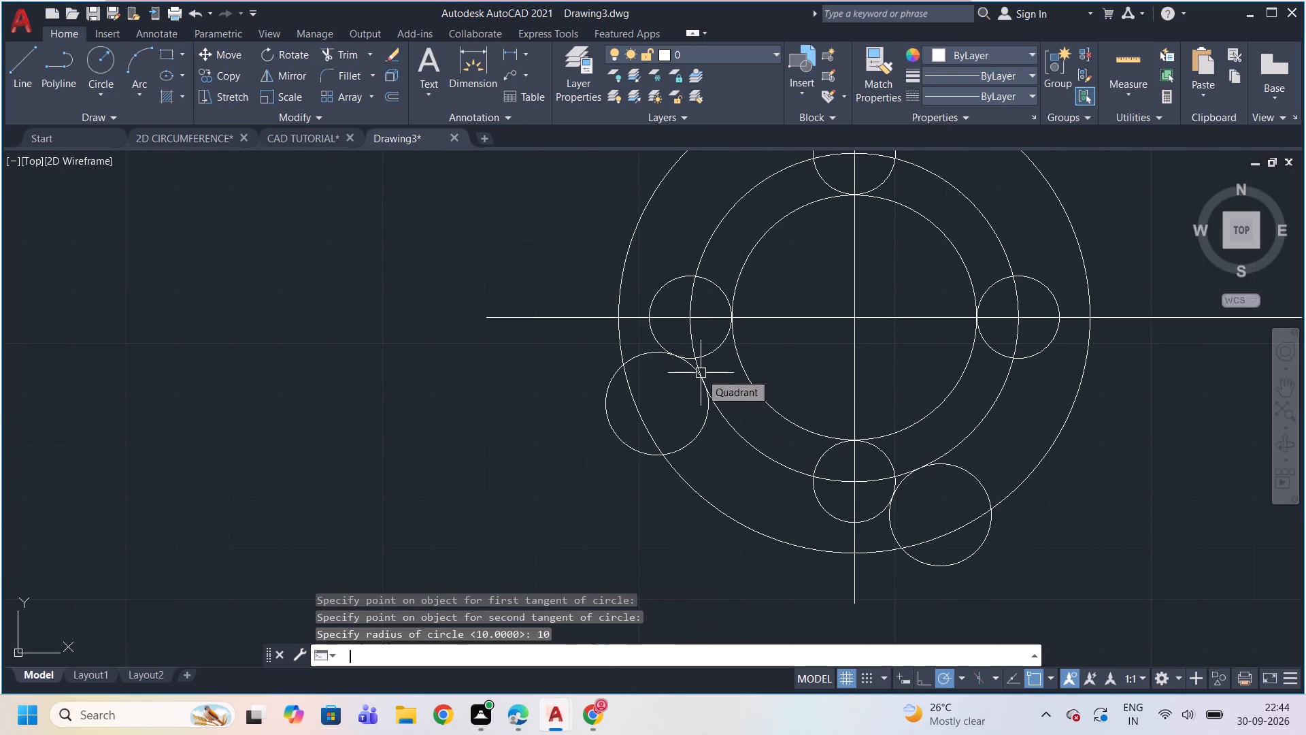
# Draw a tangent-tangent-radius circle of radius 10, touching the left side of the bottom small circle and the 64 diameter circle.
pyautogui.scroll(-1, 728, 383)
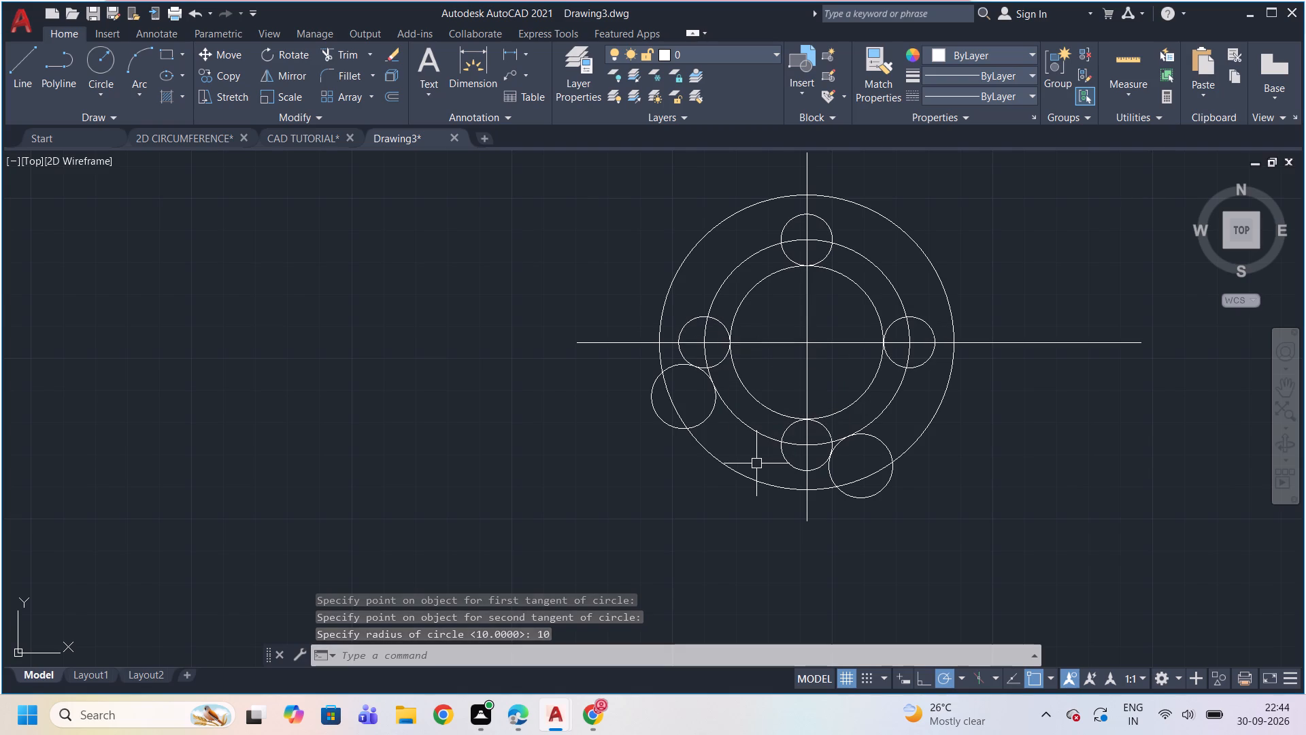
pyautogui.press('c')
pyautogui.press('Return')
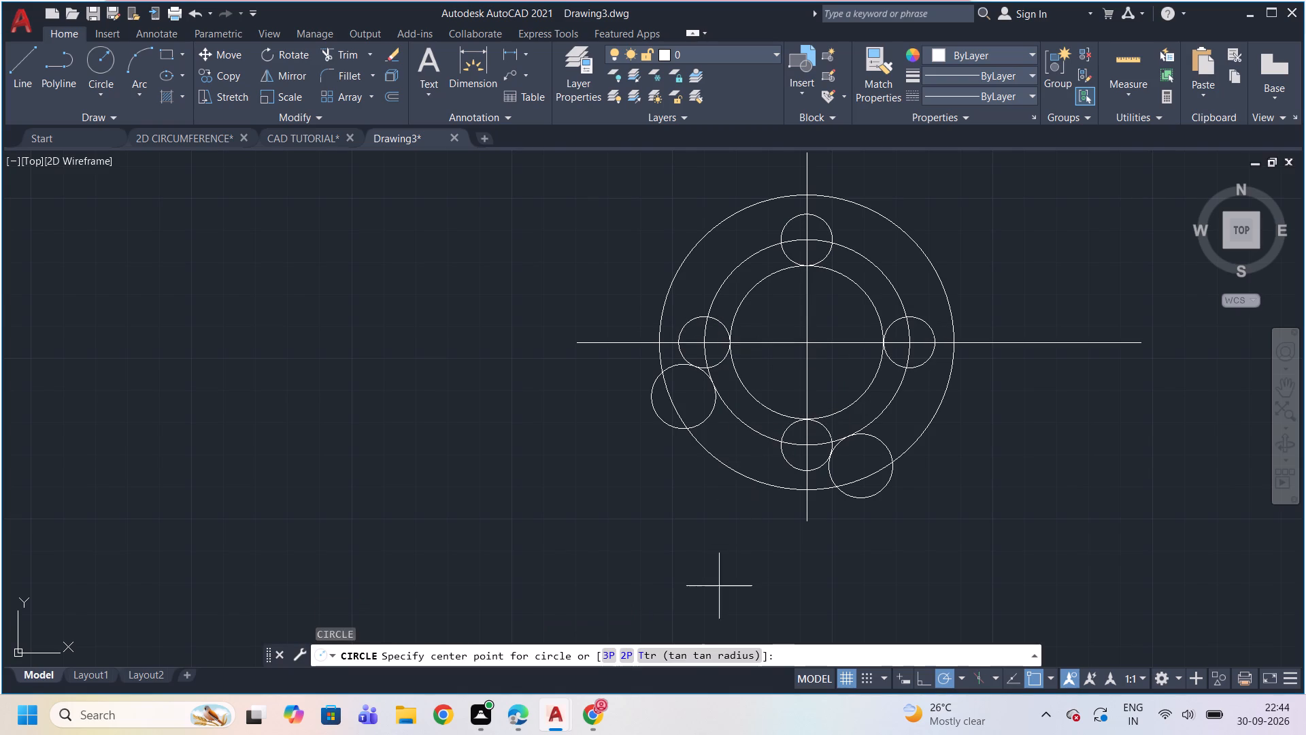
pyautogui.click(697, 653)
pyautogui.scroll(1, 750, 478)
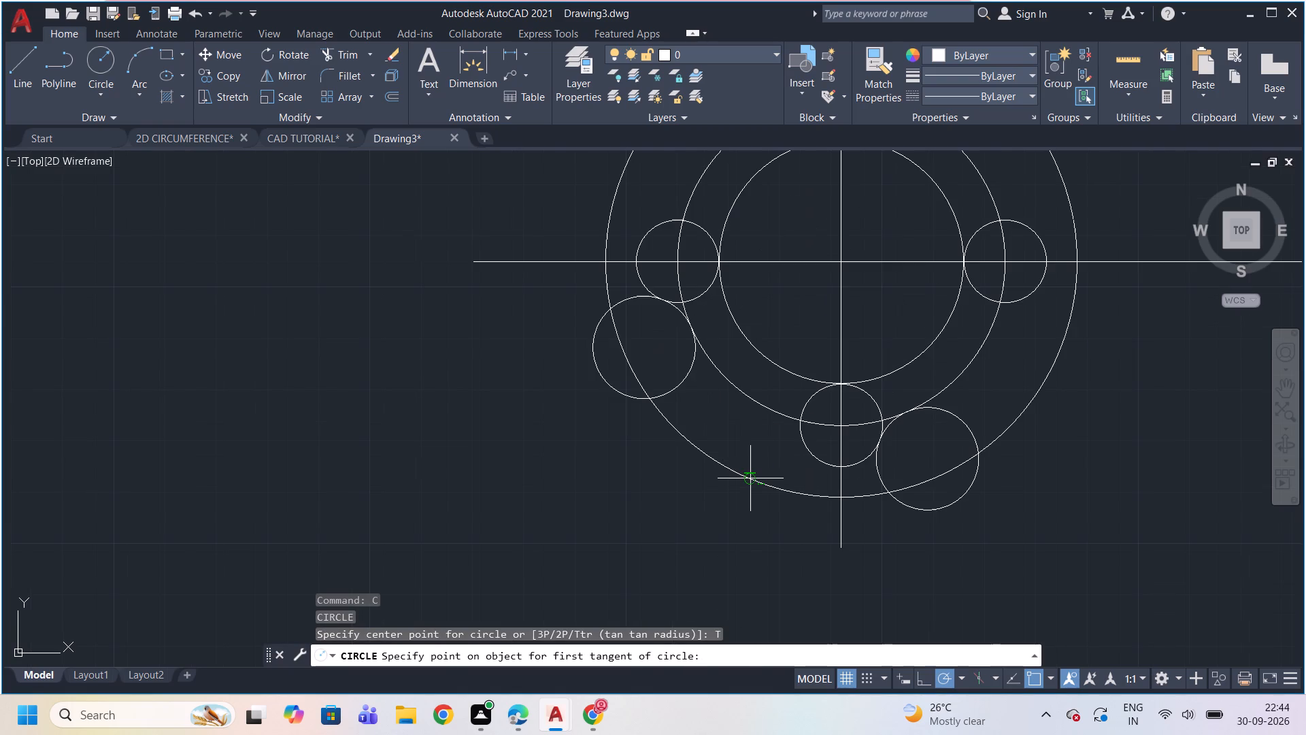
pyautogui.click(794, 438)
pyautogui.click(782, 418)
pyautogui.write('10')
pyautogui.press('Return')
# Draw a tangent-tangent-radius circle of radius 10, touching the underside of the right small circle and the outside of the 64 diameter circle.
pyautogui.scroll(-1, 788, 444)
pyautogui.press('c')
pyautogui.press('Return')
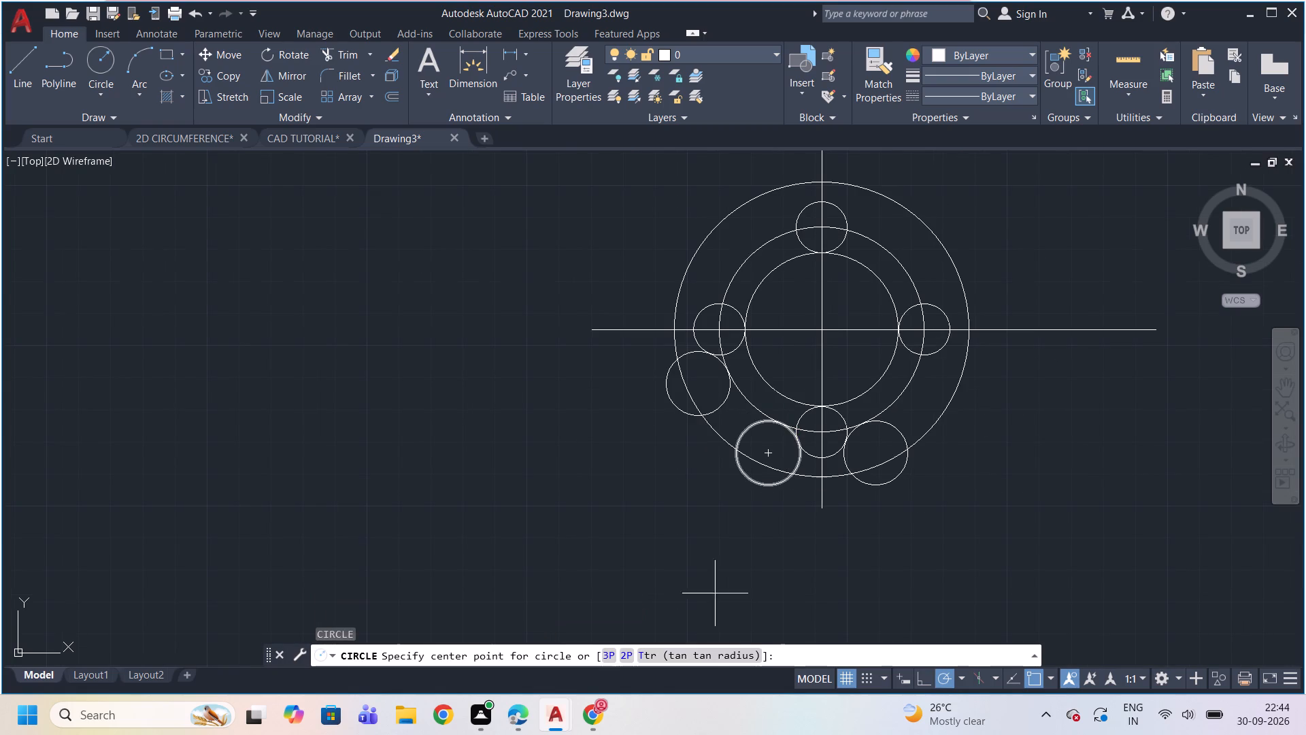
pyautogui.click(708, 655)
pyautogui.scroll(2, 1001, 397)
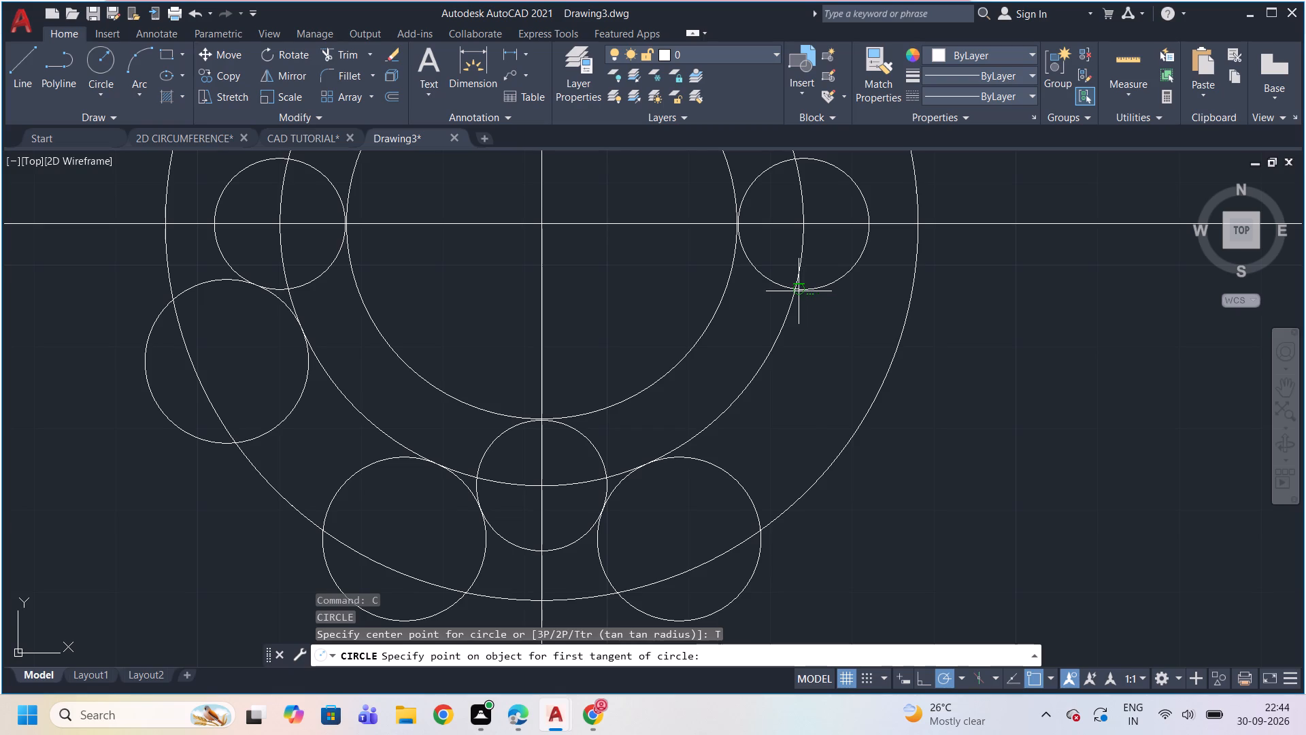
pyautogui.click(798, 291)
pyautogui.click(790, 314)
pyautogui.write('10')
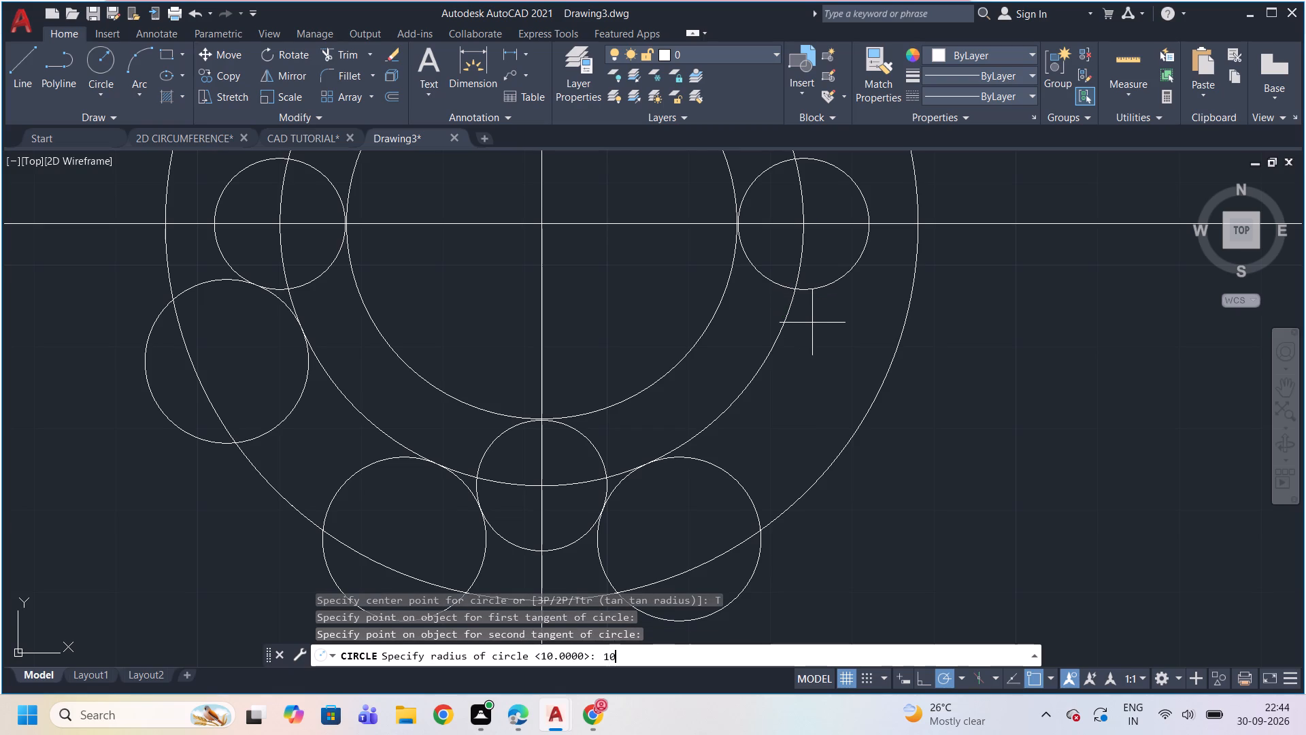
pyautogui.press('Return')
# Draw a tangent-tangent-radius circle of radius 10, touching the 64 diameter circle and the upper side of the right small circle.
pyautogui.scroll(-2, 812, 323)
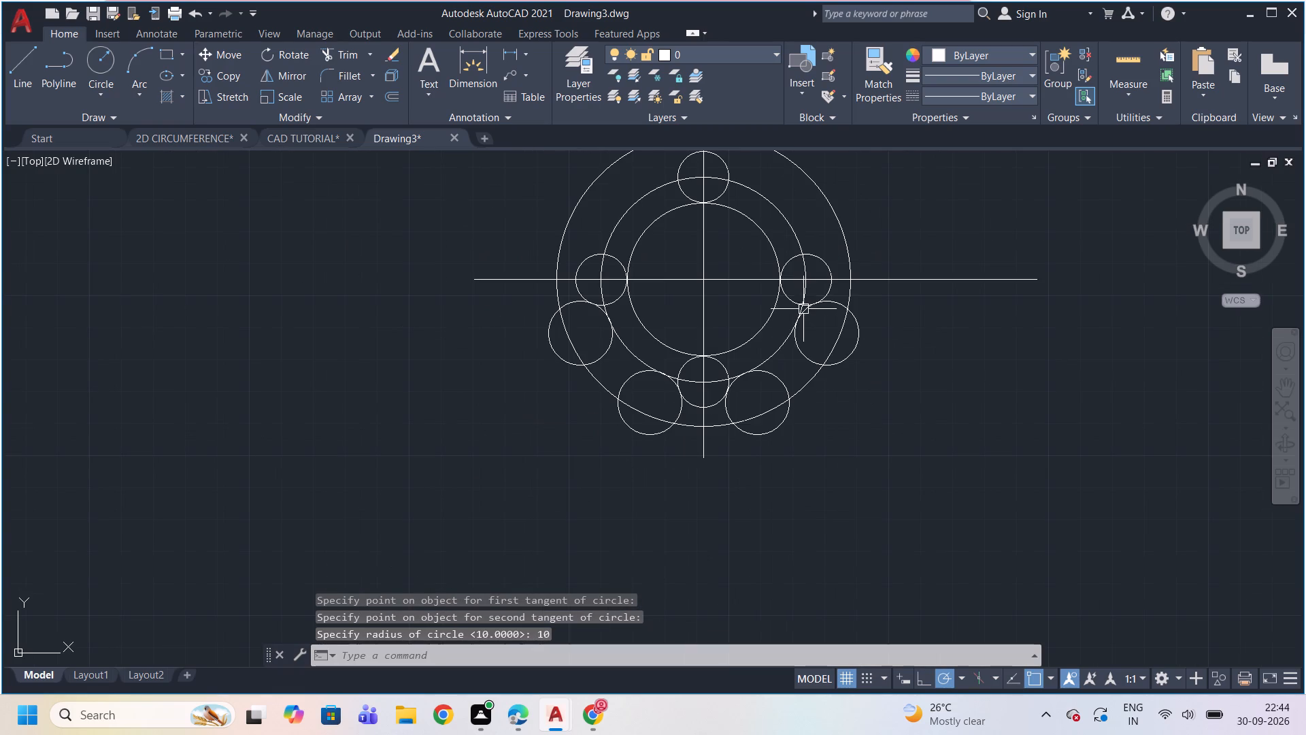
pyautogui.press('c')
pyautogui.press('Return')
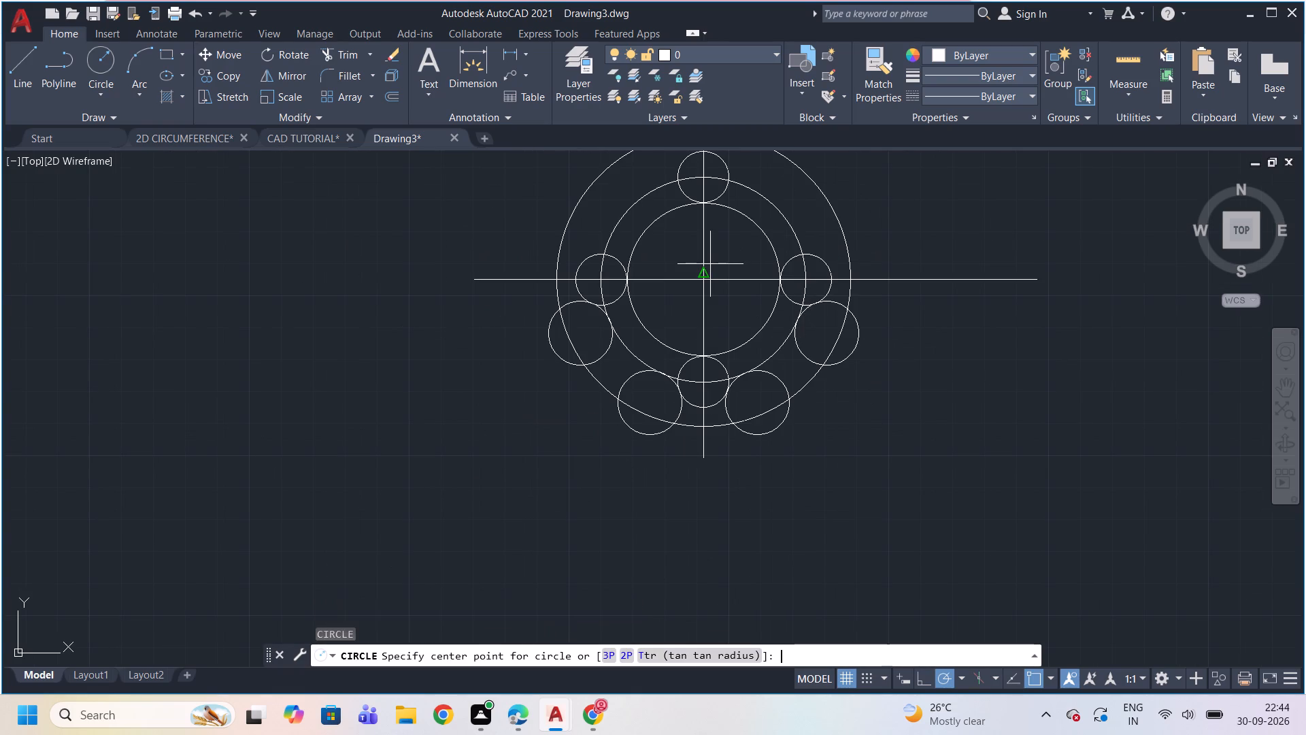
pyautogui.click(709, 655)
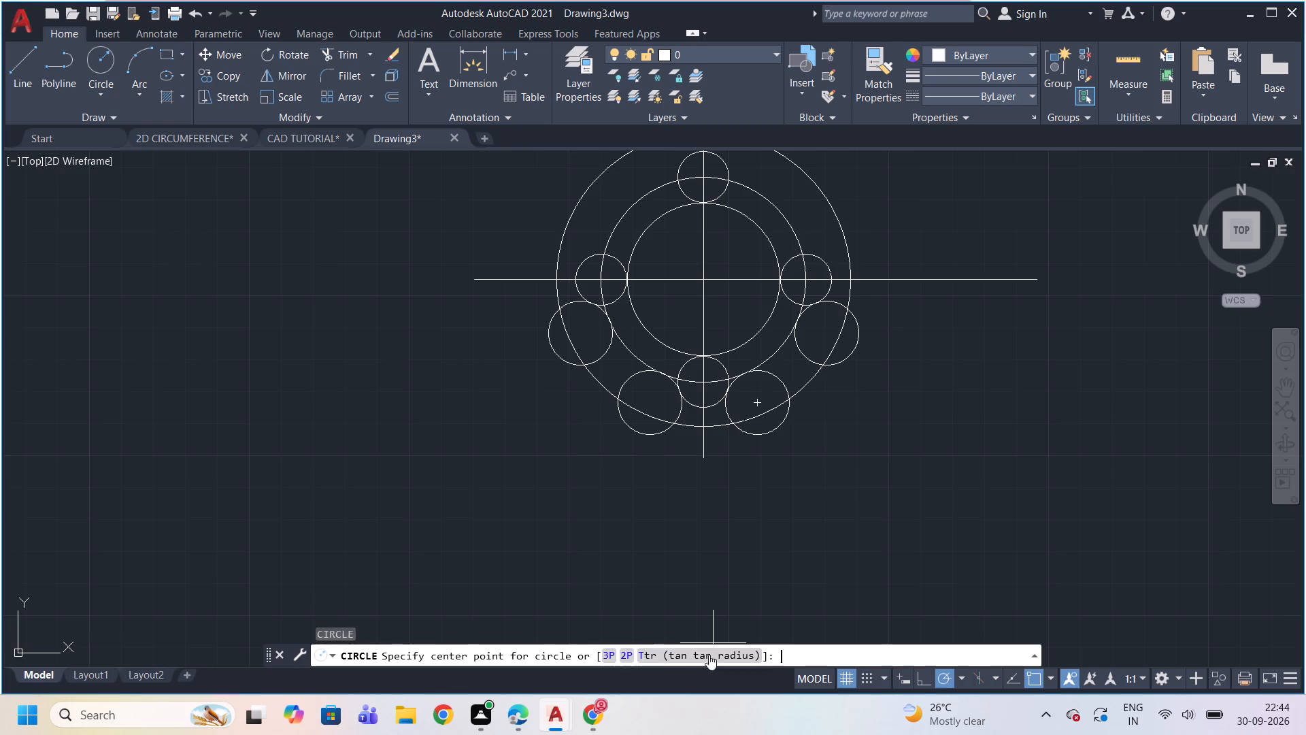
pyautogui.click(794, 240)
pyautogui.click(805, 255)
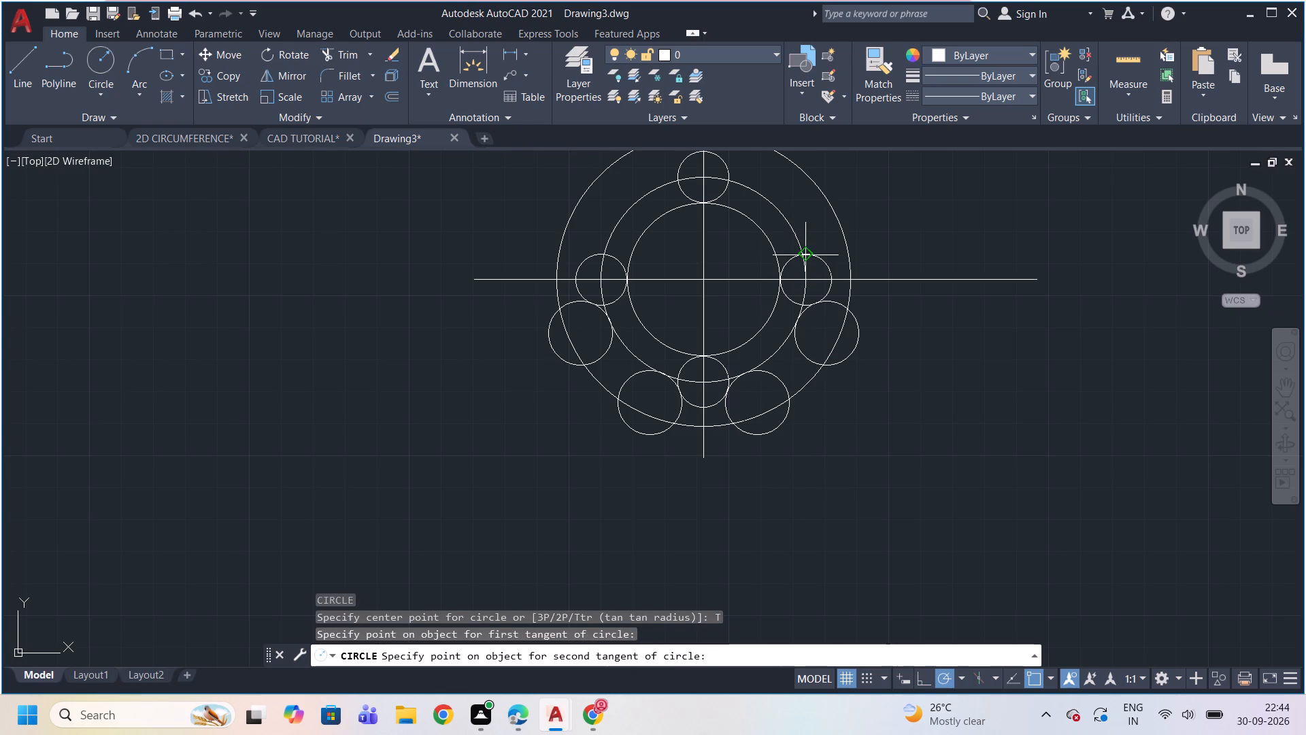
pyautogui.write('10')
pyautogui.press('Return')
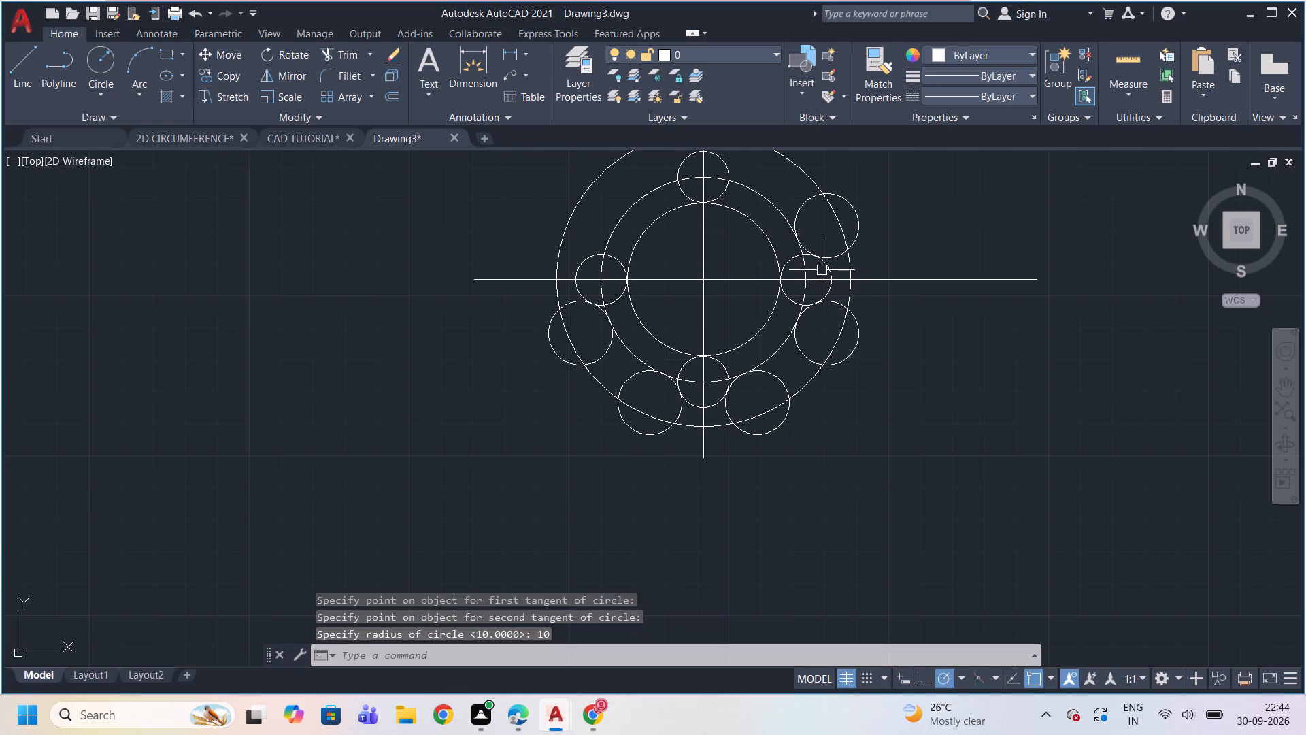
pyautogui.scroll(-1, 785, 252)
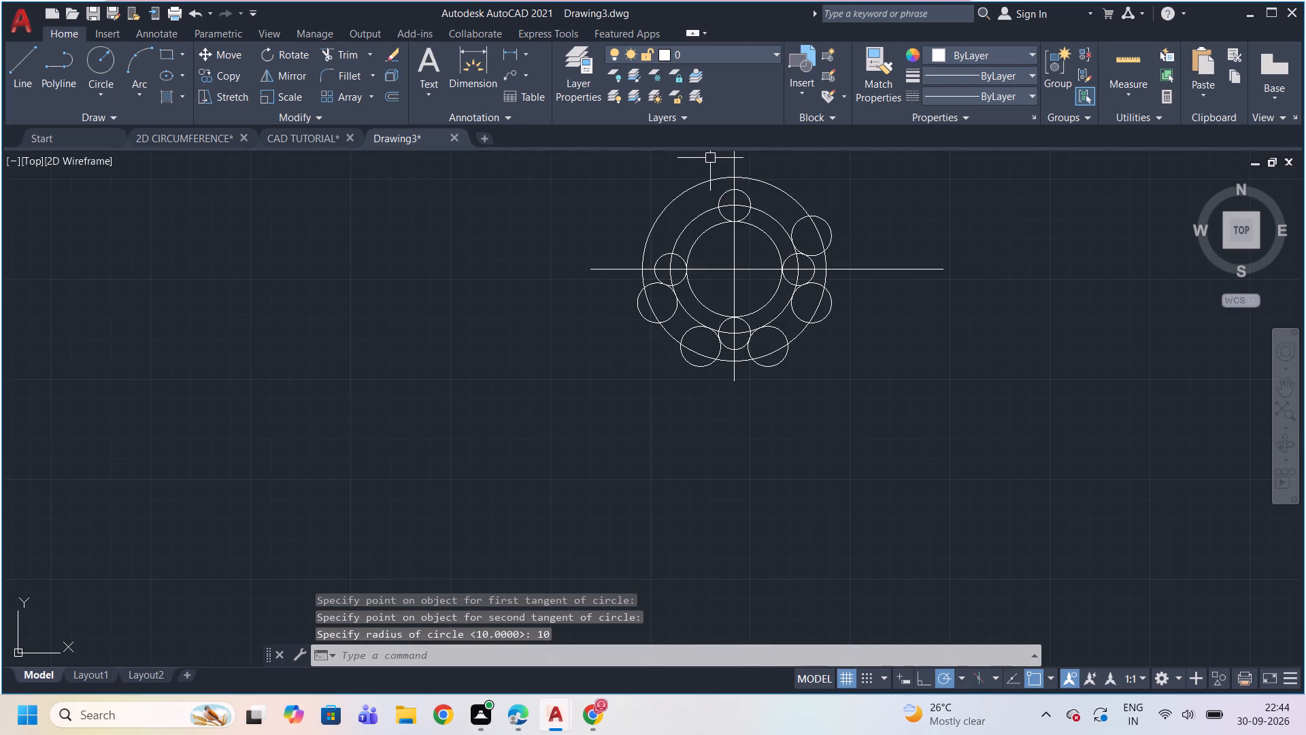
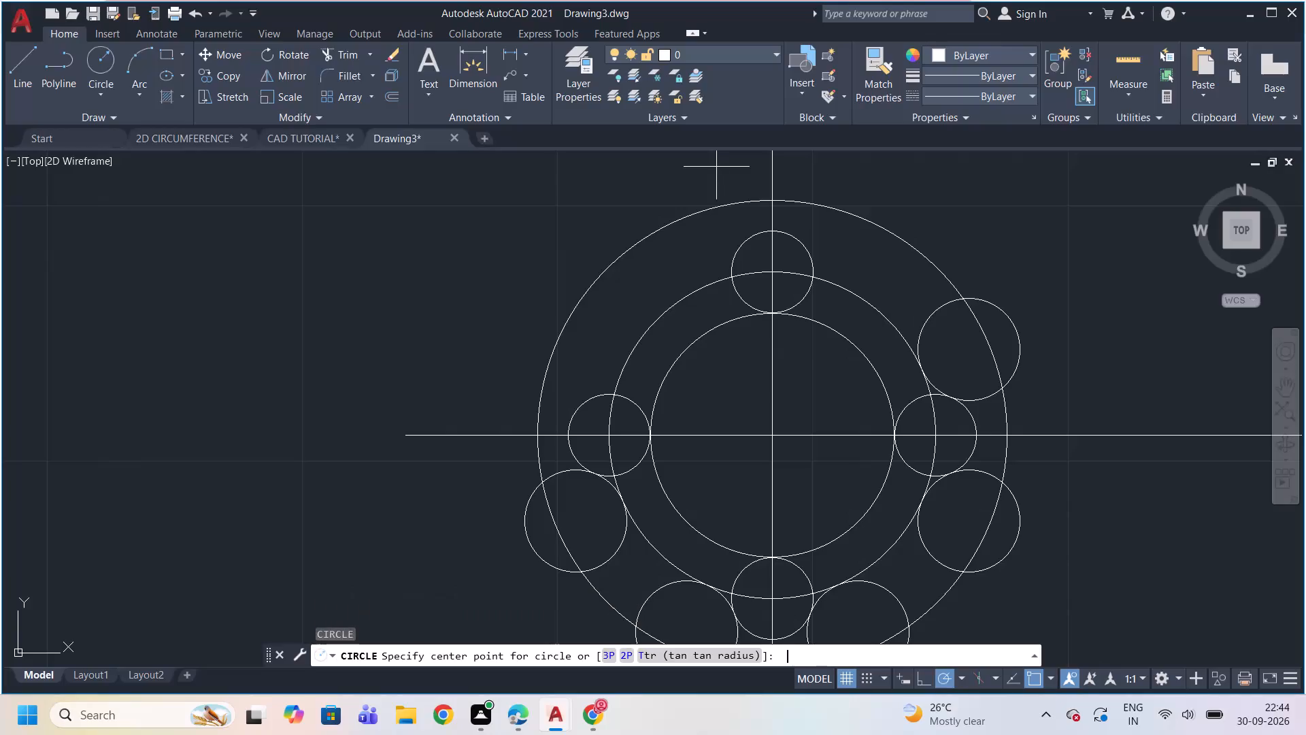
# Draw a tangent-tangent-radius circle of radius 10, touching the 64 diameter circle and the right side of the top small circle.
pyautogui.click(707, 658)
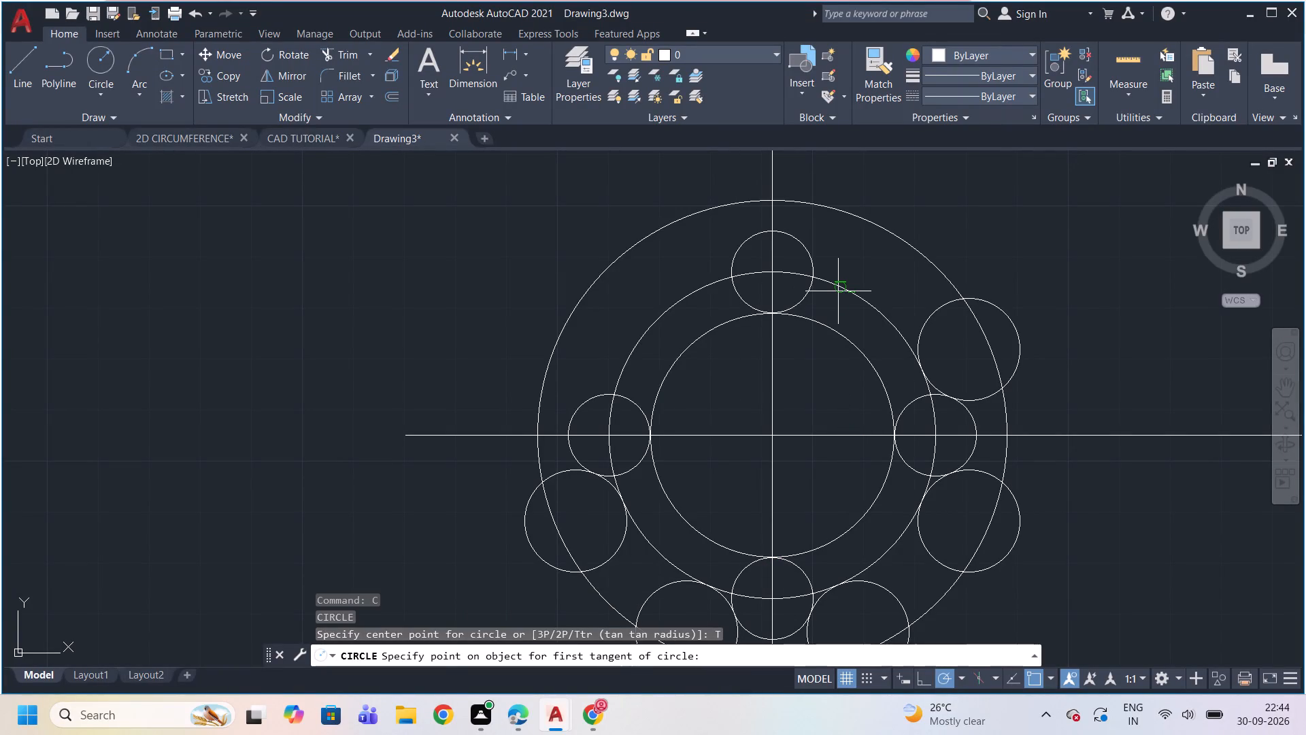
pyautogui.click(833, 284)
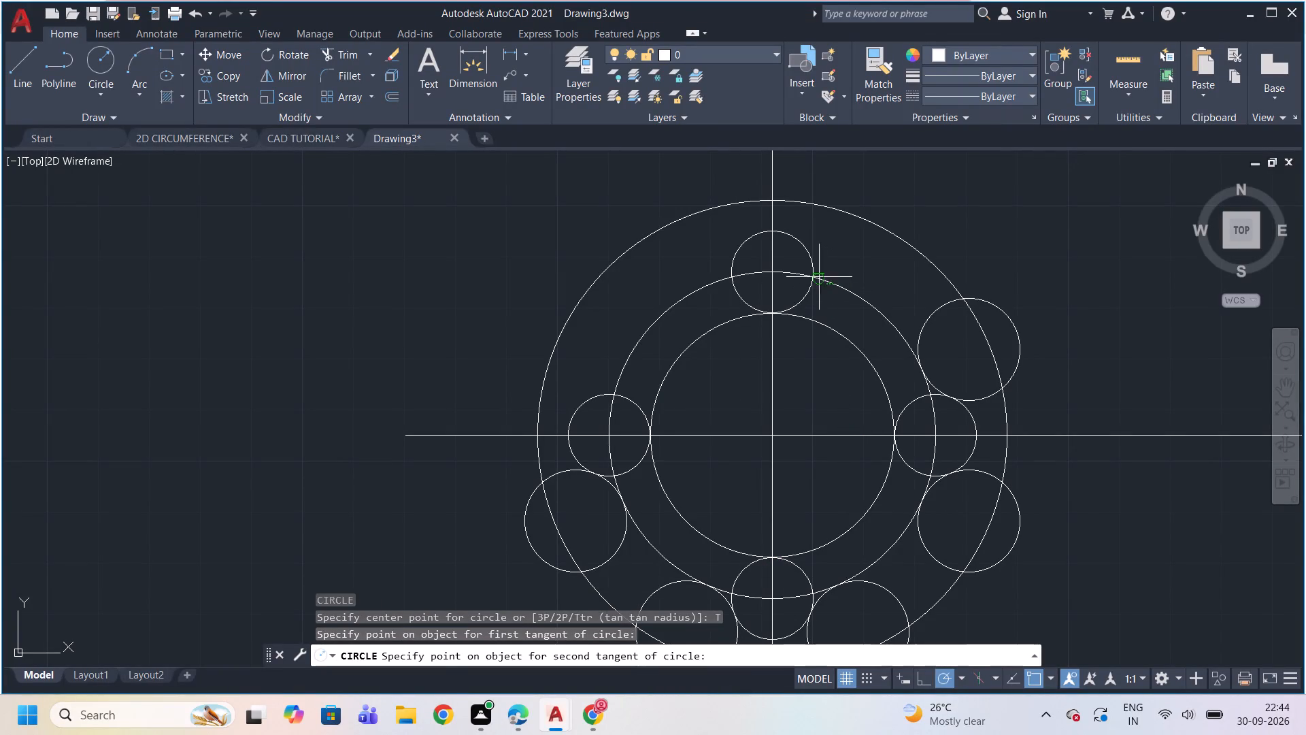
pyautogui.click(810, 272)
pyautogui.write('10')
pyautogui.press('Return')
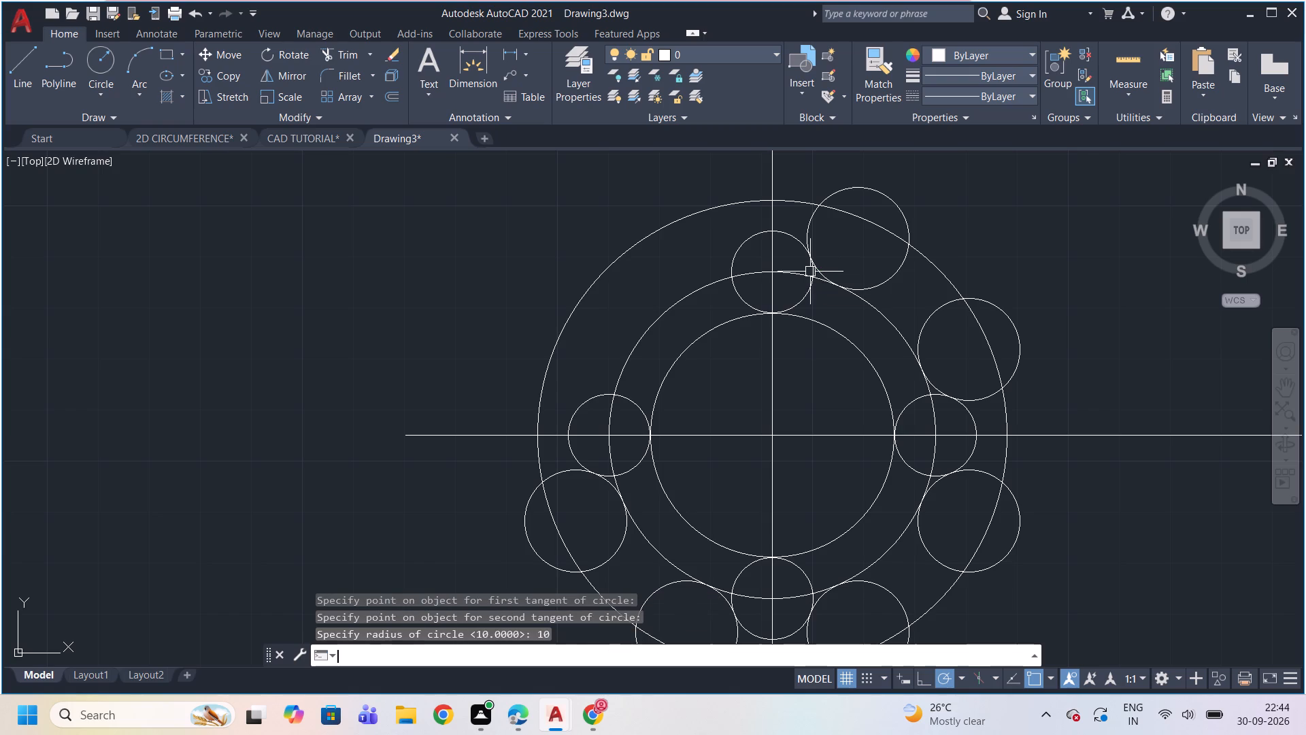
# Draw a tangent-tangent-radius circle of radius 10, touching the 64 diameter circle and the left side of the top small circle.
pyautogui.press('c')
pyautogui.press('Return')
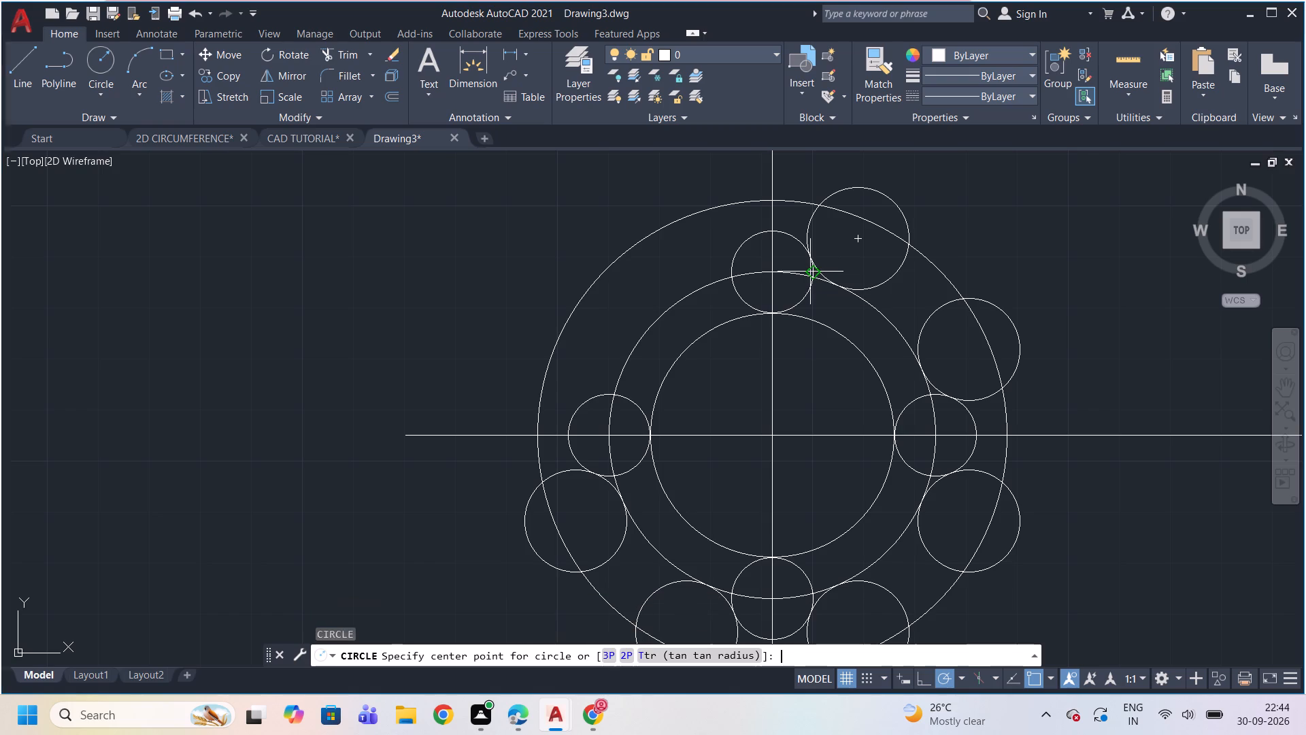
pyautogui.click(703, 649)
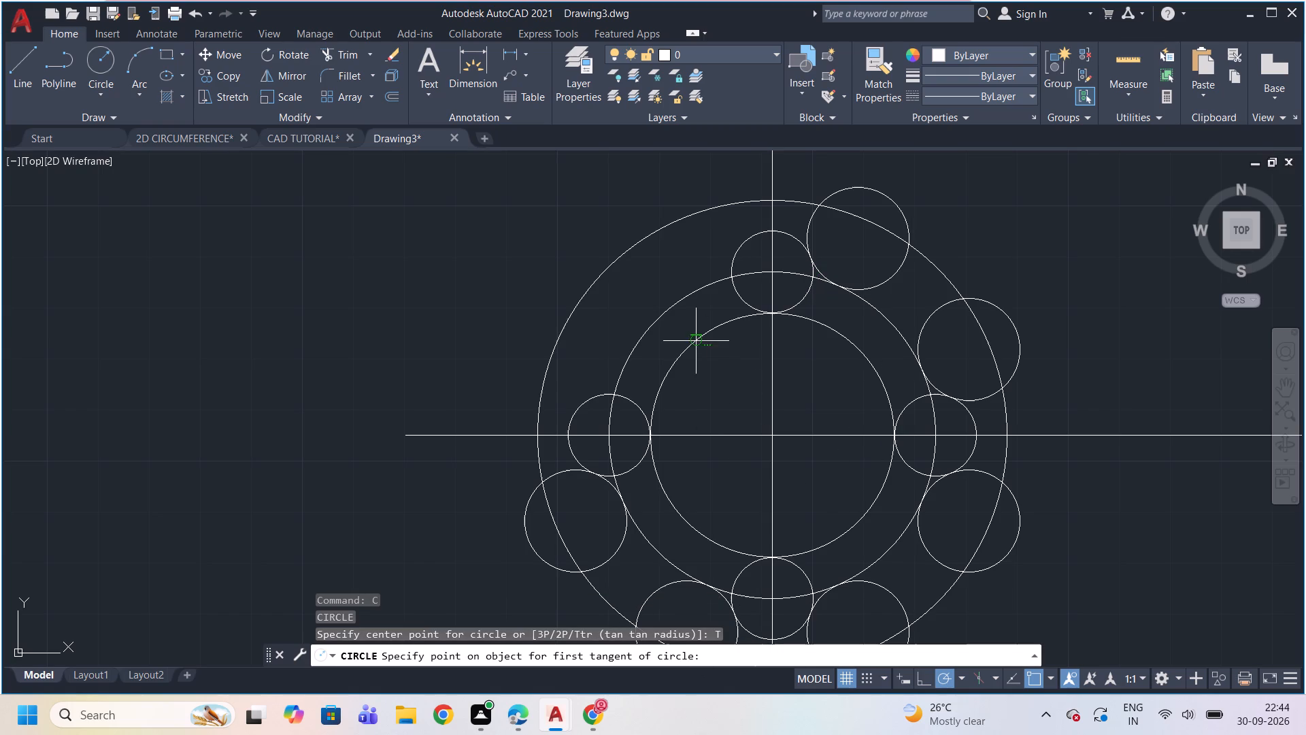
pyautogui.click(710, 284)
pyautogui.click(726, 267)
pyautogui.write('10')
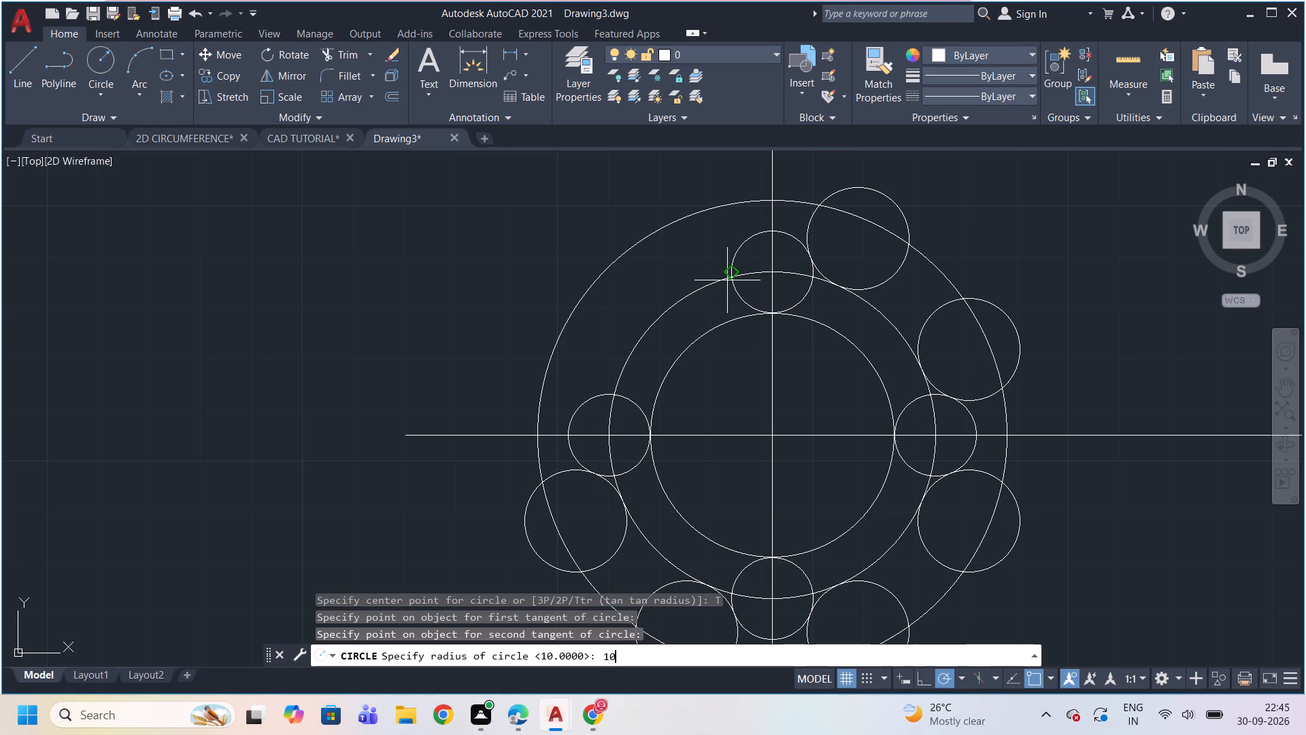
pyautogui.press('Return')
# Draw a tangent-tangent-radius circle of radius 10, touching the 64 diameter circle and the upper side of the left small circle.
pyautogui.press('c')
pyautogui.press('Return')
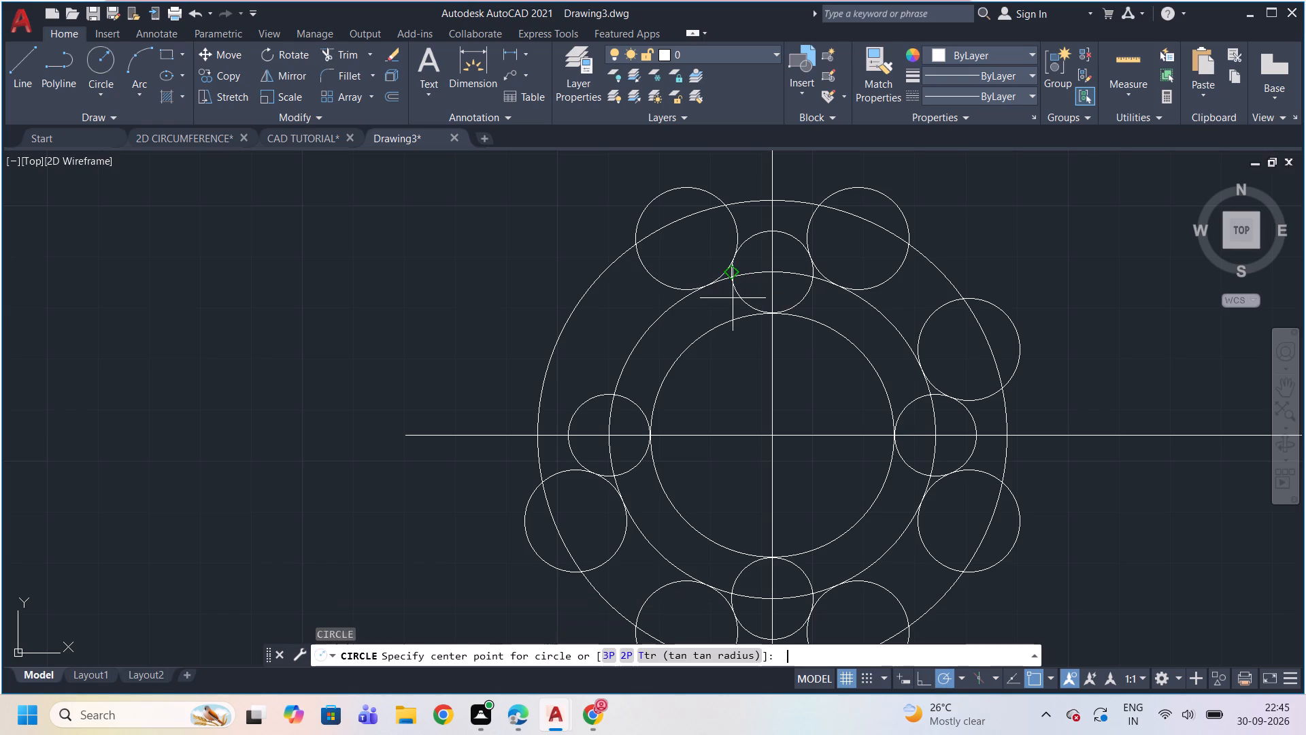
pyautogui.click(701, 654)
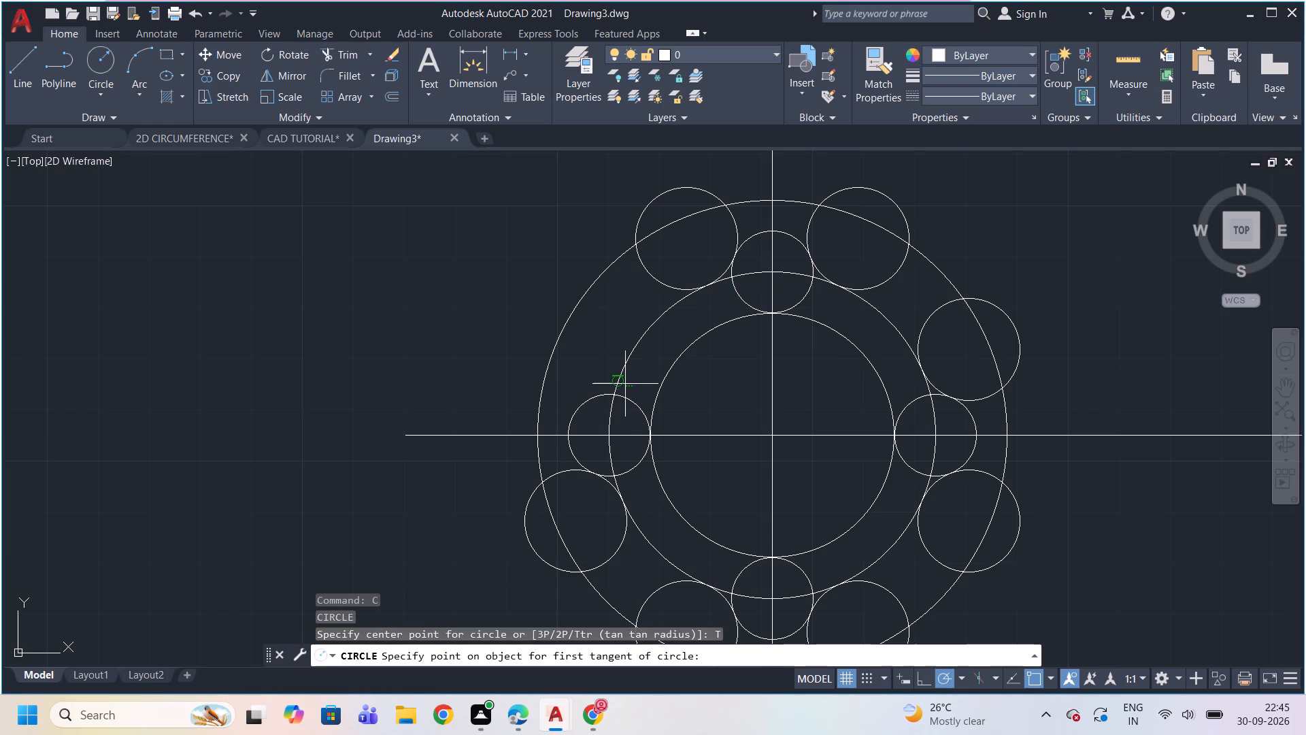
pyautogui.click(622, 372)
pyautogui.click(611, 391)
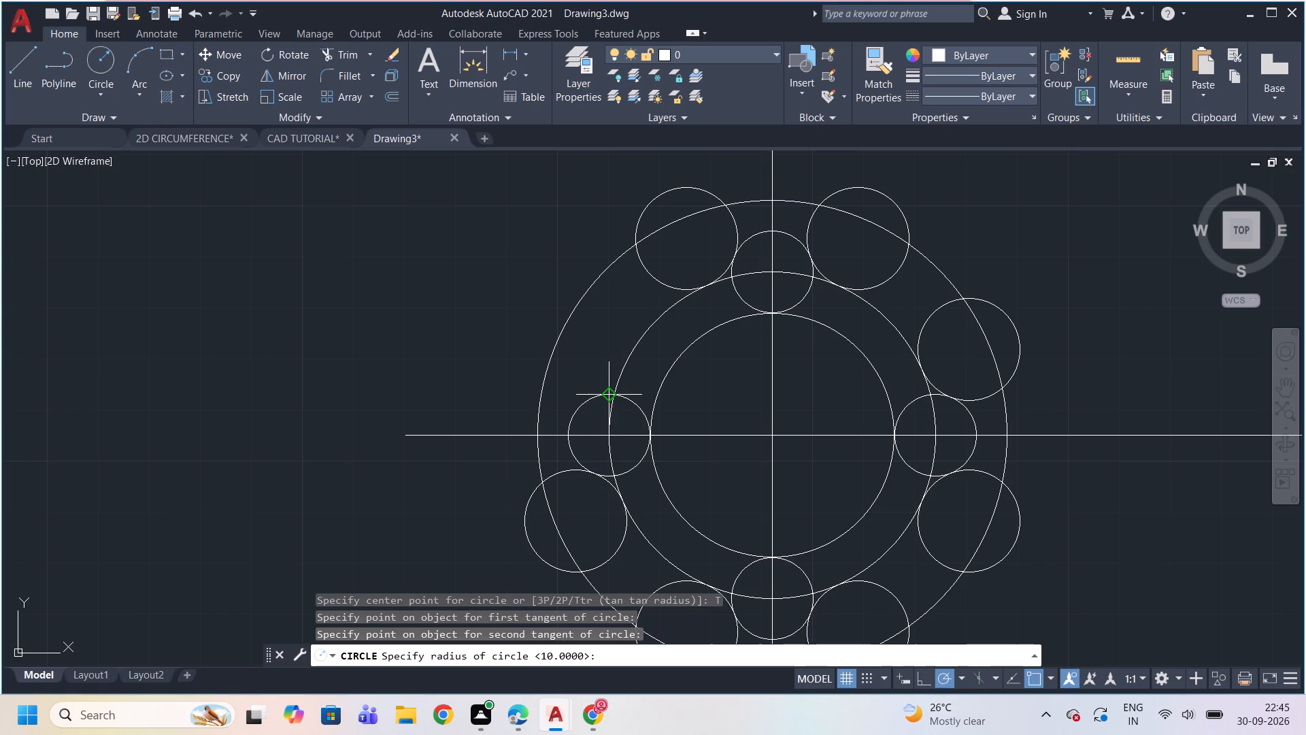
pyautogui.write('10')
pyautogui.press('Return')
# Trim the tangent circle above the left small circle to its concave blend arc, and trim the 64 diameter circle's segment behind that arc.
pyautogui.scroll(-1, 636, 423)
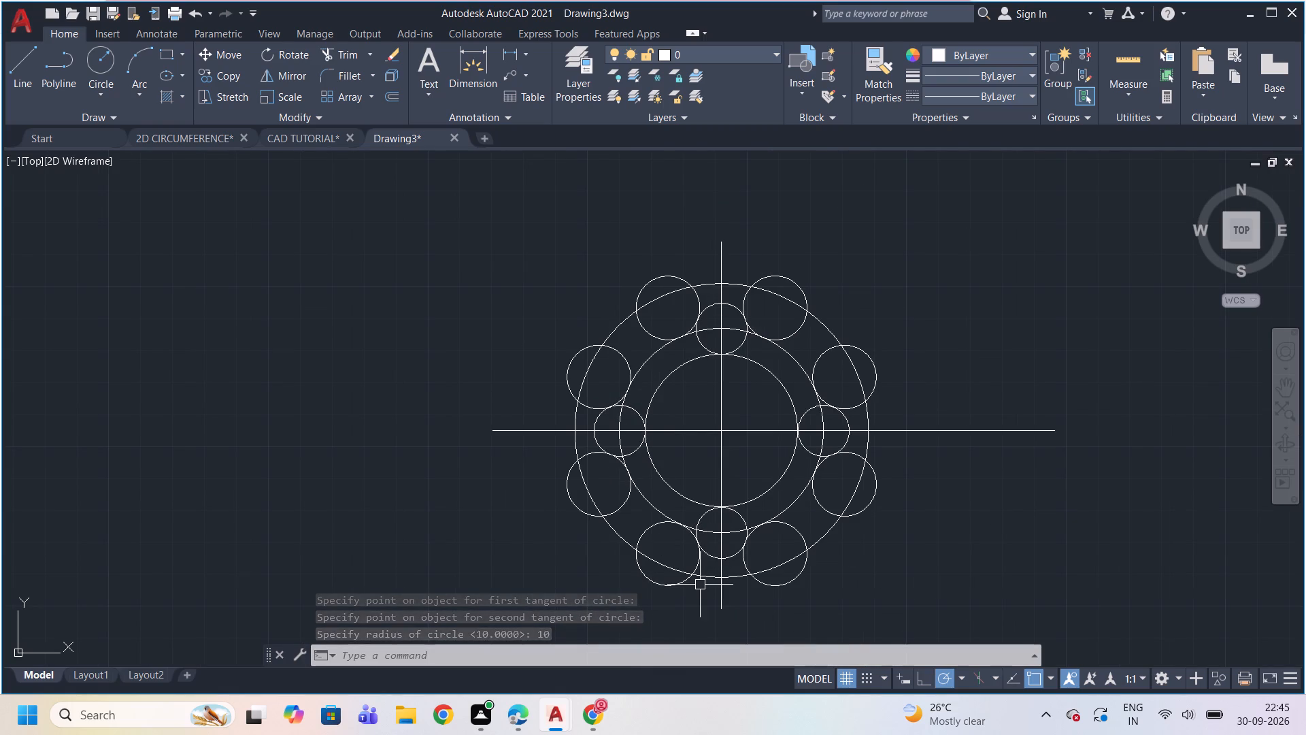
pyautogui.write('TR')
pyautogui.press('Return')
pyautogui.press('Return')
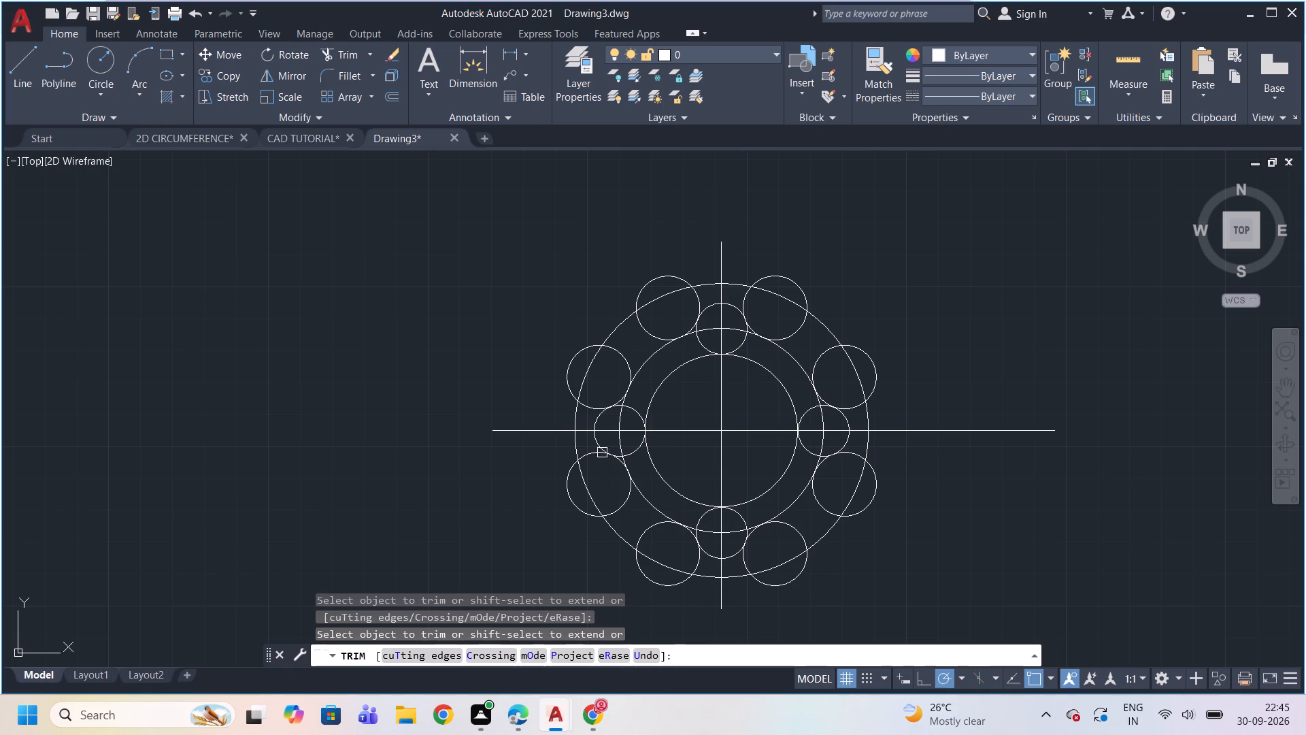
pyautogui.click(567, 368)
pyautogui.click(622, 355)
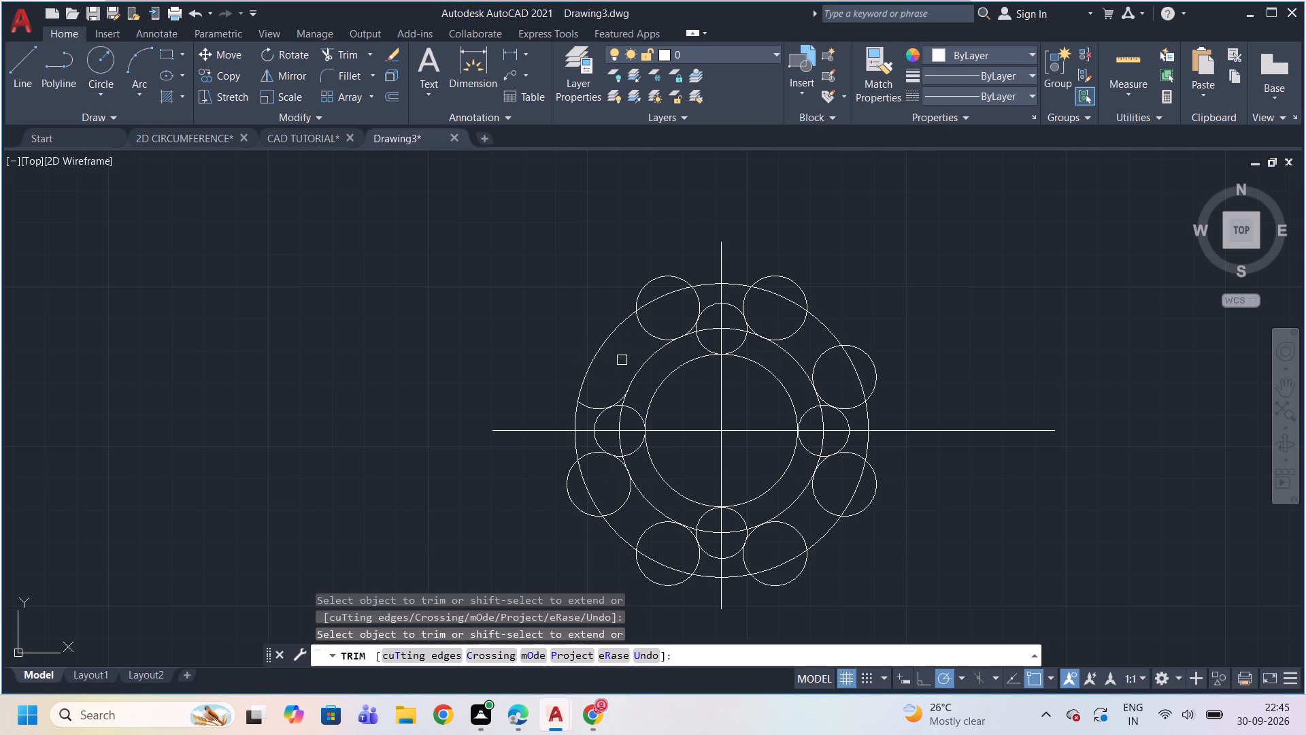
pyautogui.click(588, 409)
pyautogui.scroll(2, 628, 425)
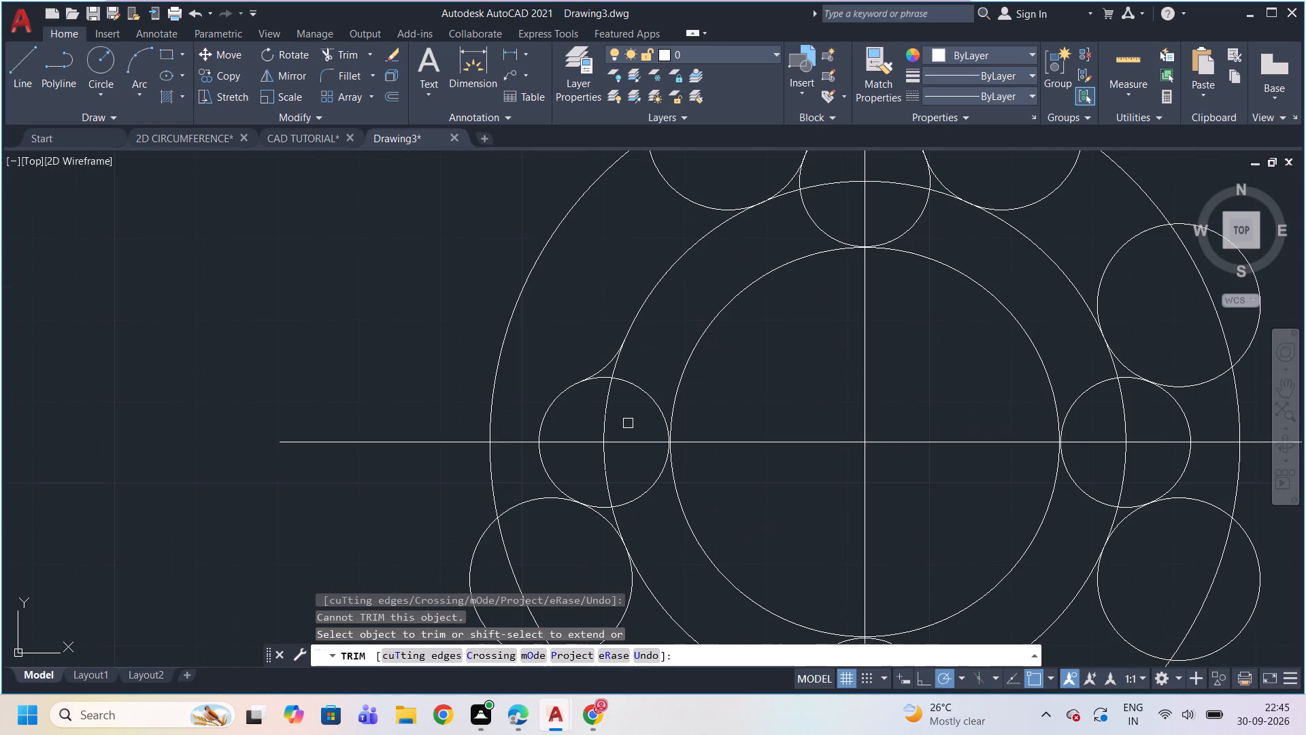
pyautogui.click(619, 372)
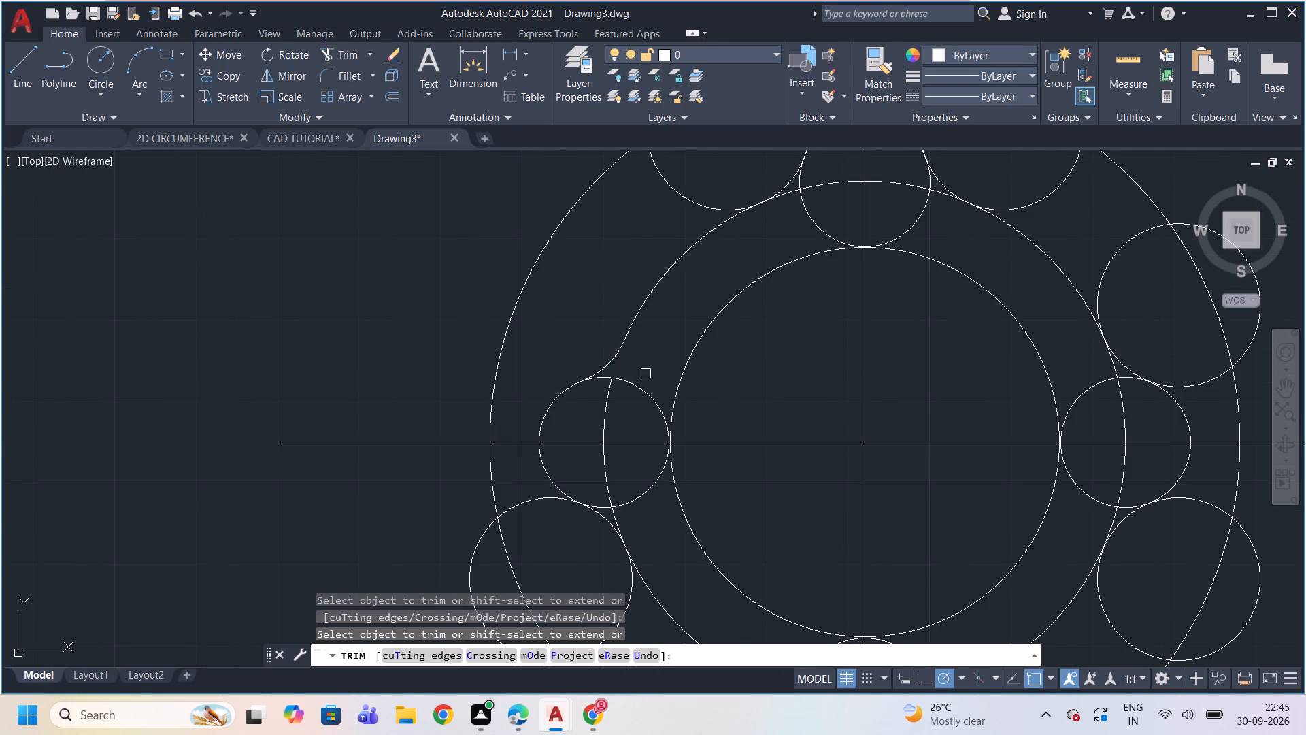
# Trim the tangent circle left of the top small circle to its blend arc, and trim the 64 diameter circle's segment behind it.
pyautogui.scroll(-1, 648, 374)
pyautogui.scroll(-1, 718, 299)
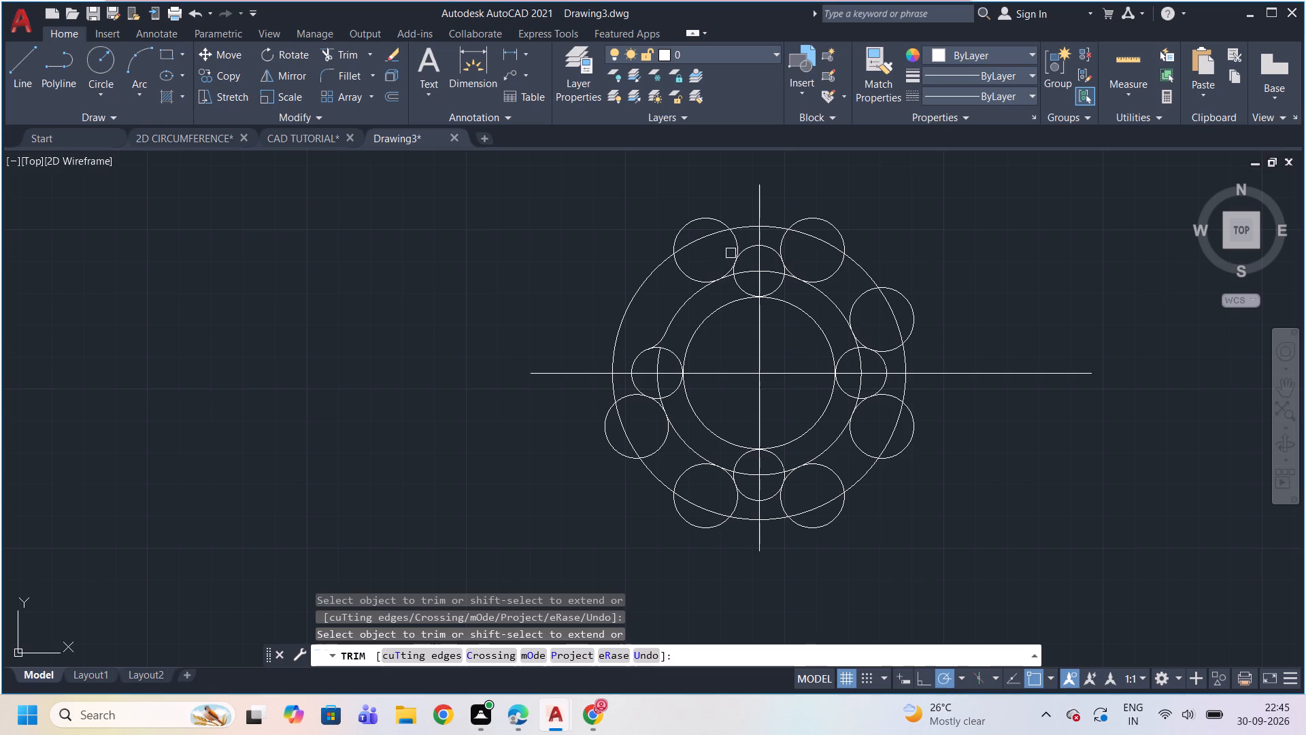
pyautogui.click(735, 242)
pyautogui.click(692, 273)
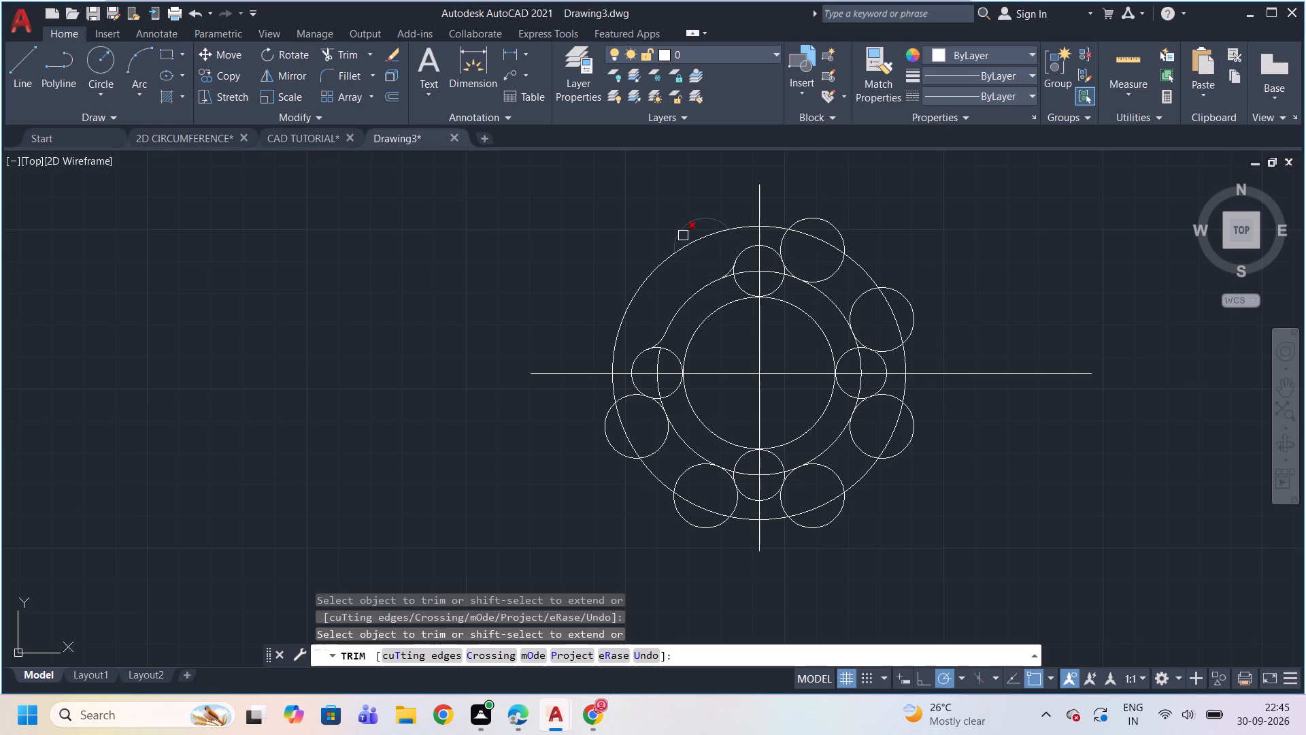
pyautogui.click(683, 234)
pyautogui.scroll(4, 719, 278)
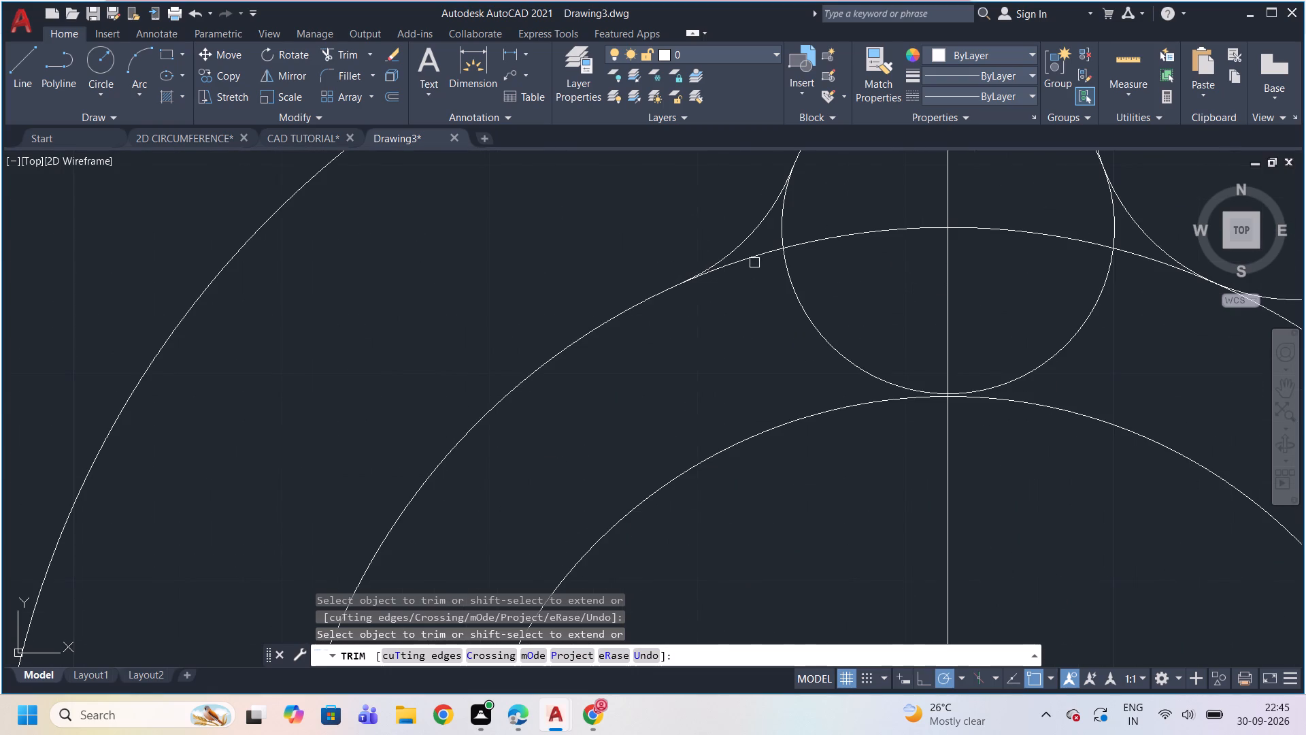
pyautogui.click(754, 259)
# Trim the tangent circle right of the top small circle to its blend arc, and trim the 64 diameter circle's segment behind it.
pyautogui.scroll(-4, 754, 258)
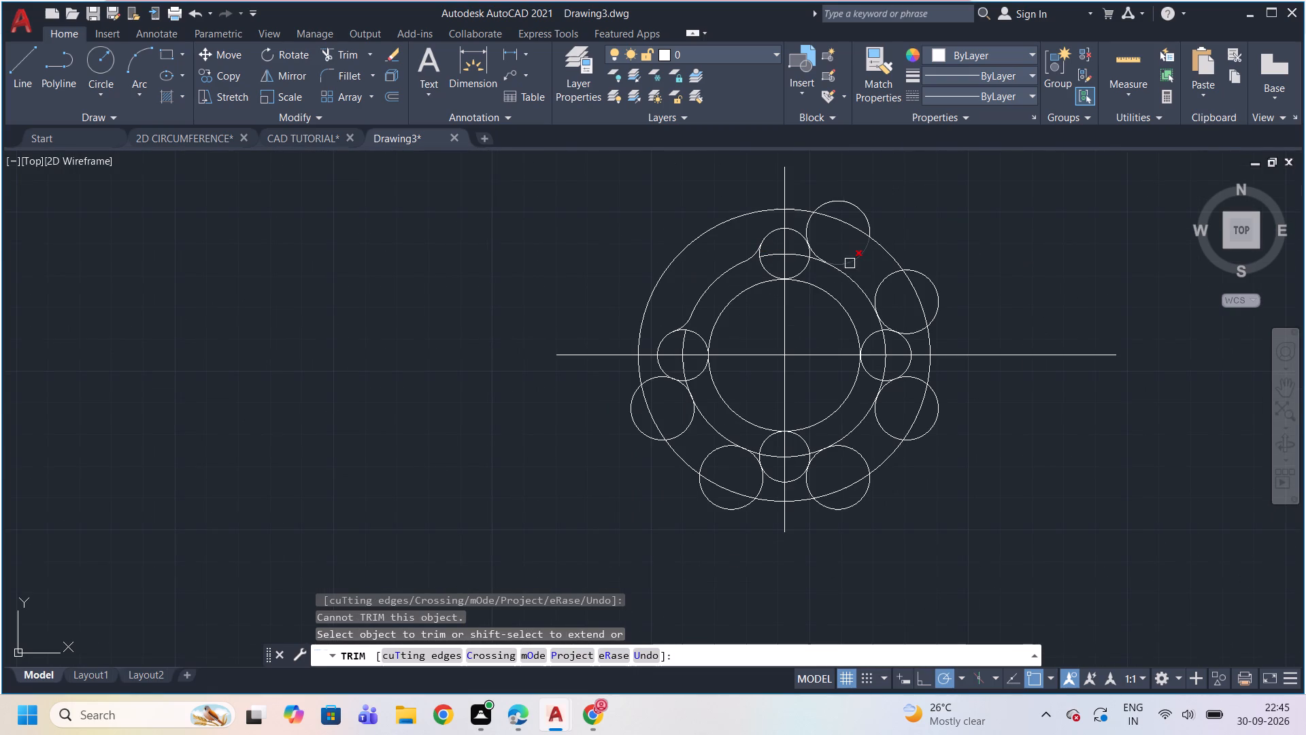
pyautogui.click(854, 208)
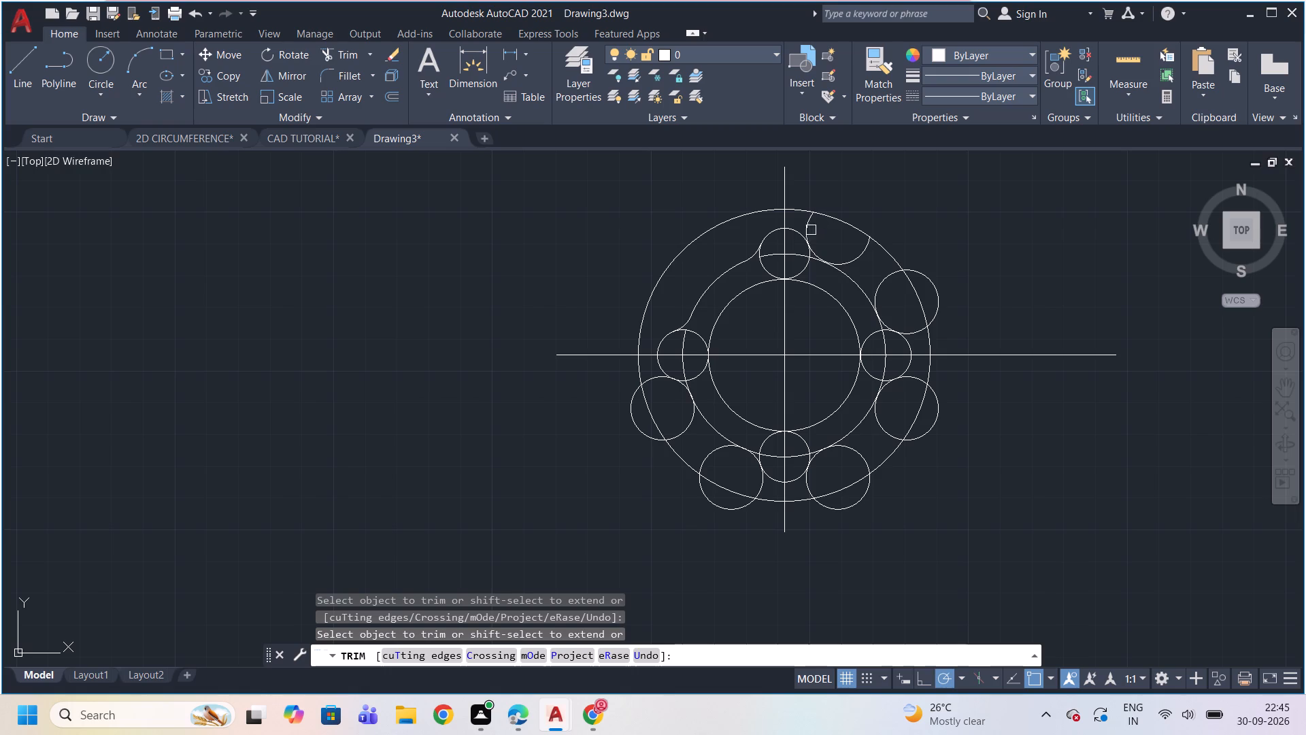
pyautogui.click(807, 227)
pyautogui.click(862, 252)
pyautogui.scroll(2, 825, 267)
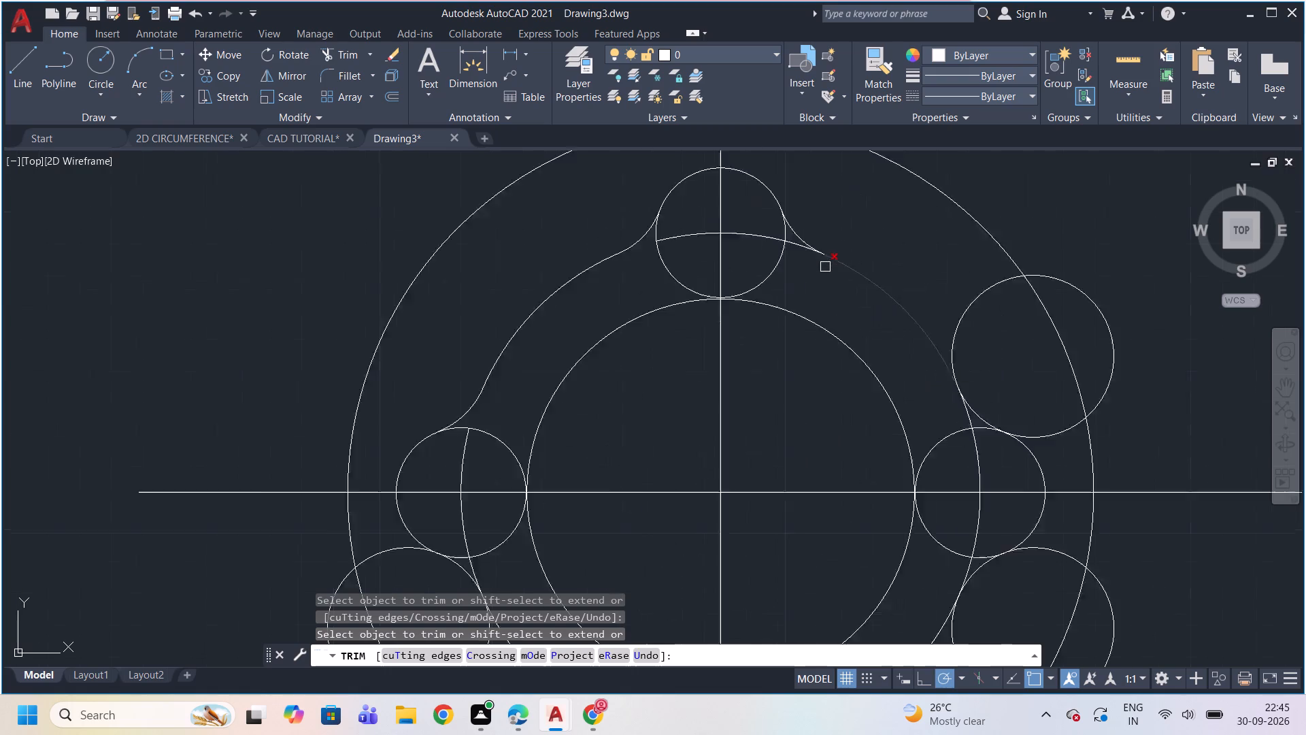
pyautogui.scroll(1, 825, 267)
pyautogui.click(789, 235)
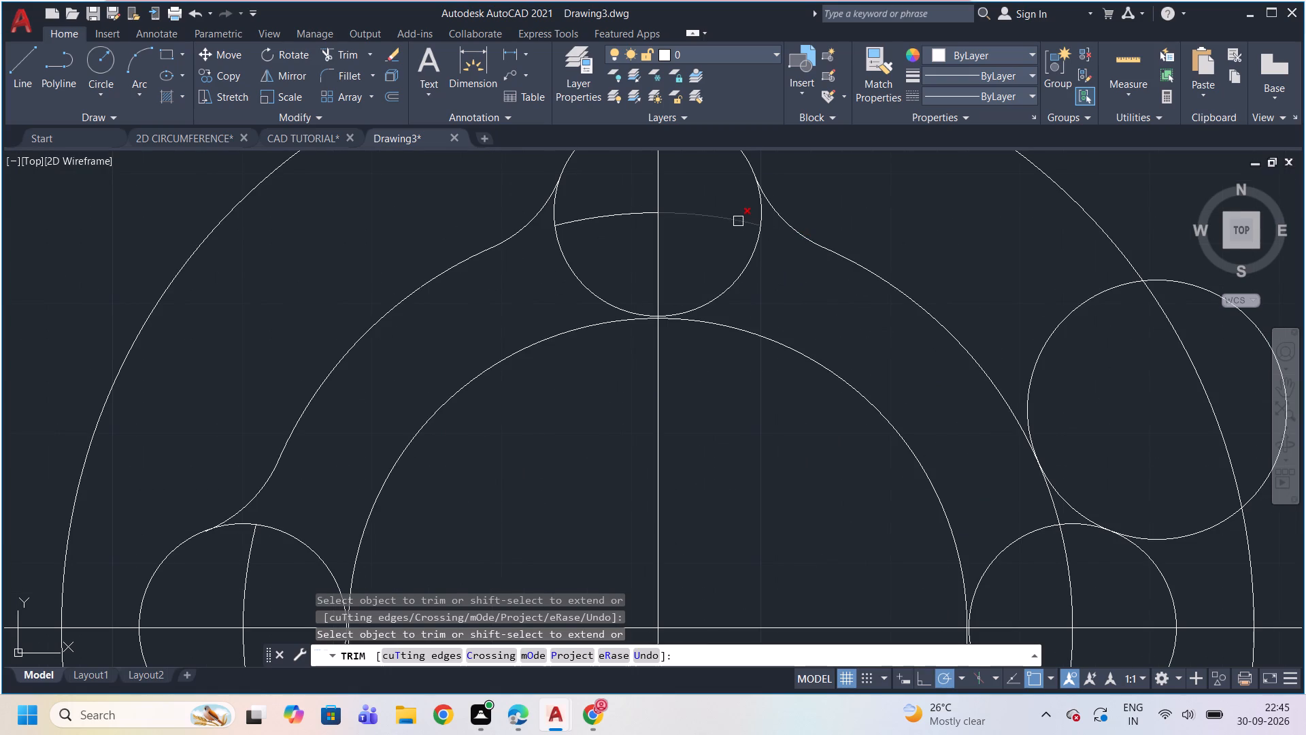
# Trim away the 64 diameter circle's arcs inside the top and left small circles.
pyautogui.click(738, 221)
pyautogui.click(629, 213)
pyautogui.scroll(-2, 635, 225)
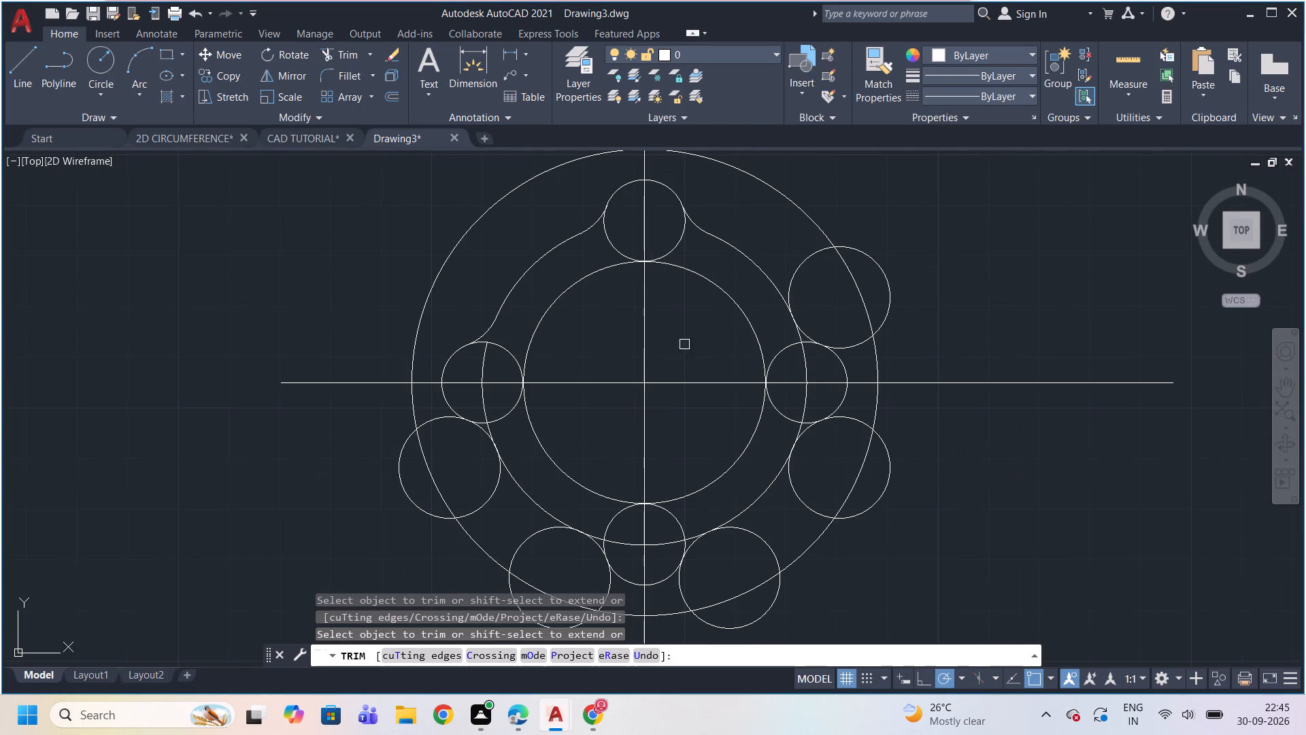
pyautogui.click(484, 362)
pyautogui.click(483, 404)
# Trim the tangent circle below the left small circle to its blend arc, and trim the 64 diameter circle's segment behind it.
pyautogui.scroll(2, 520, 478)
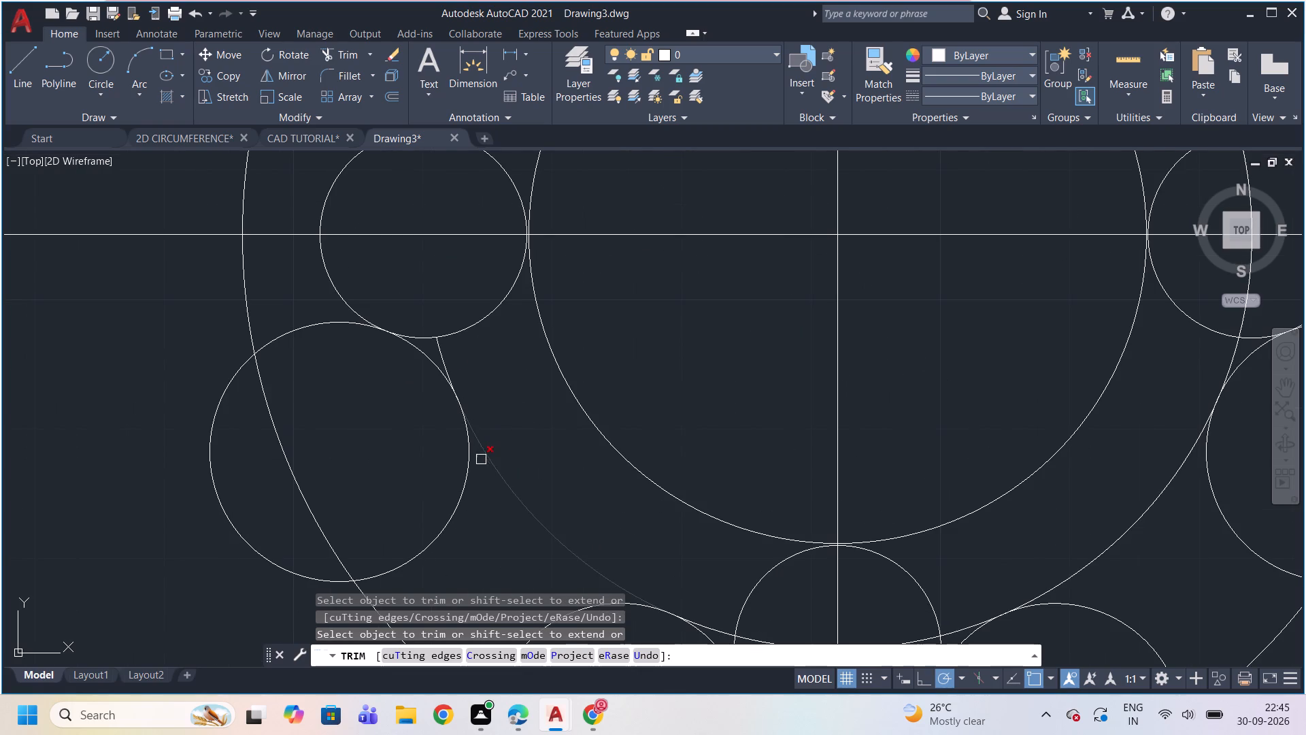
pyautogui.click(463, 477)
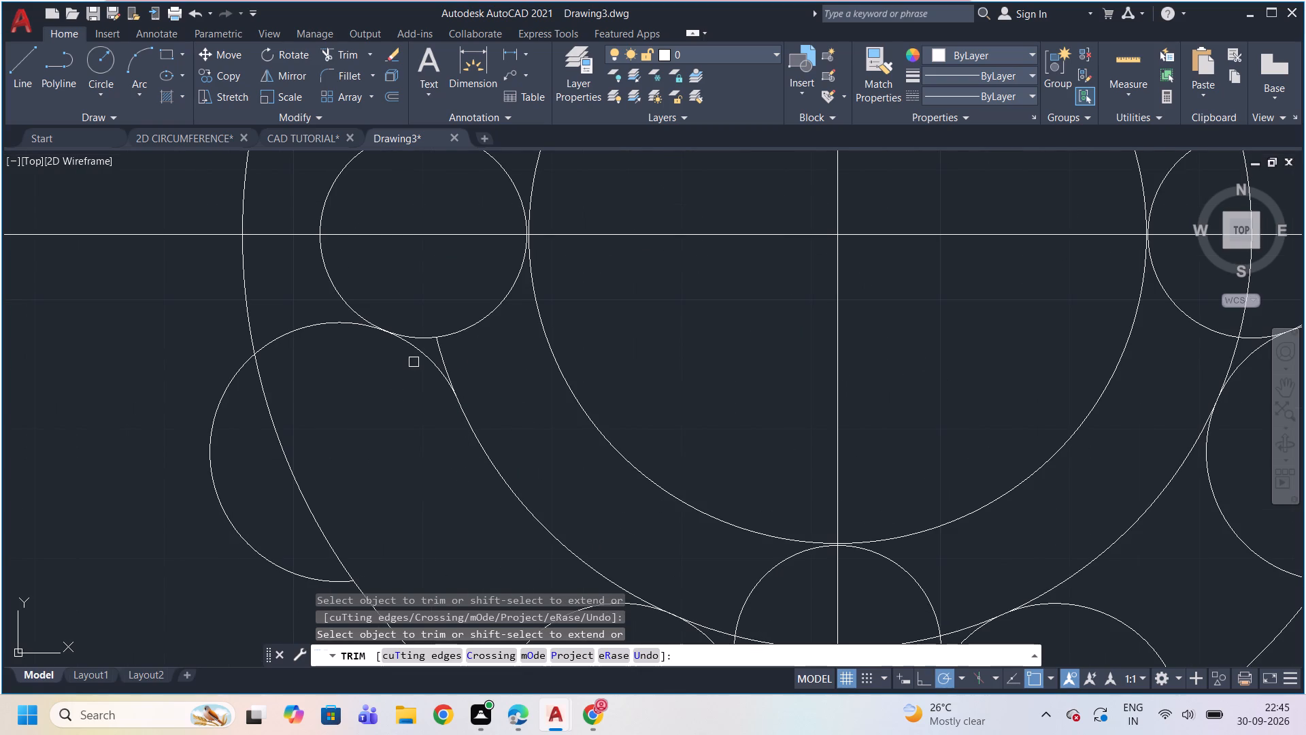
pyautogui.click(337, 323)
pyautogui.click(212, 477)
pyautogui.click(446, 361)
# Trim the tangent circle left of the bottom small circle to its blend arc, and trim the 64 diameter circle's segment behind it.
pyautogui.scroll(-2, 537, 392)
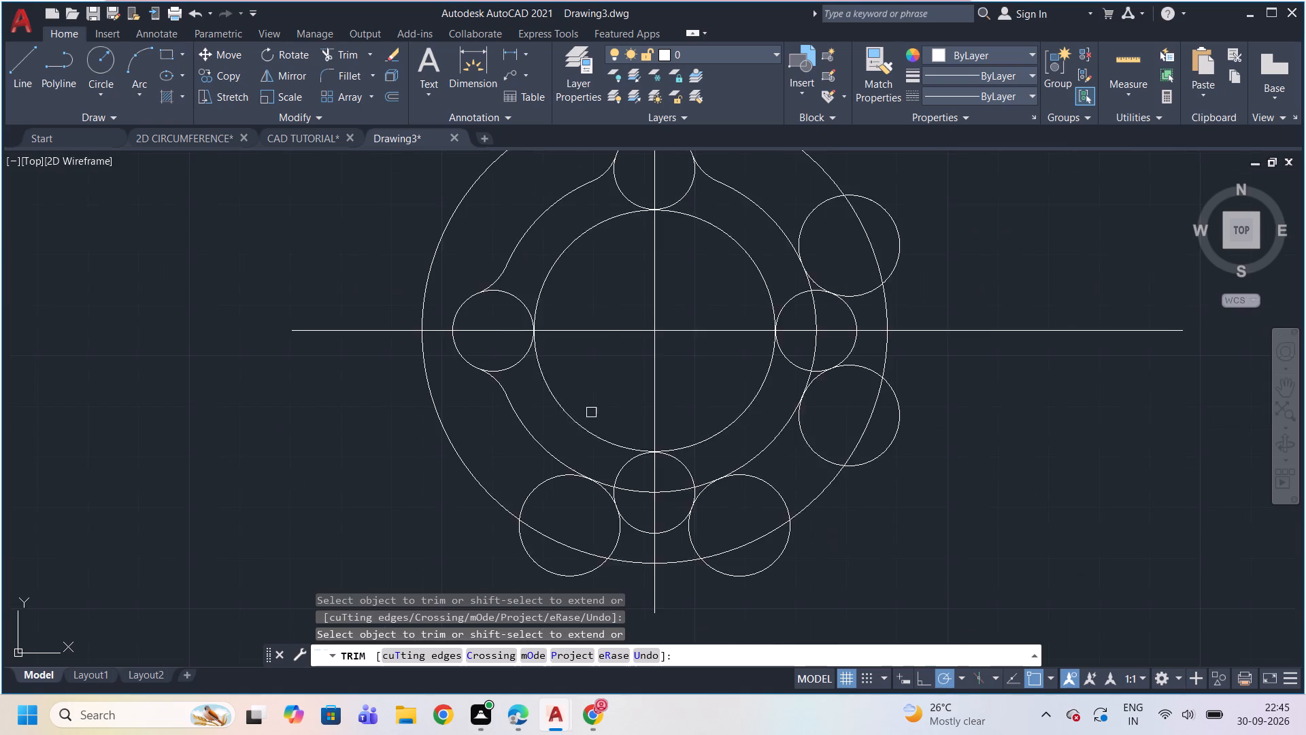
pyautogui.scroll(-2, 591, 412)
pyautogui.scroll(2, 625, 504)
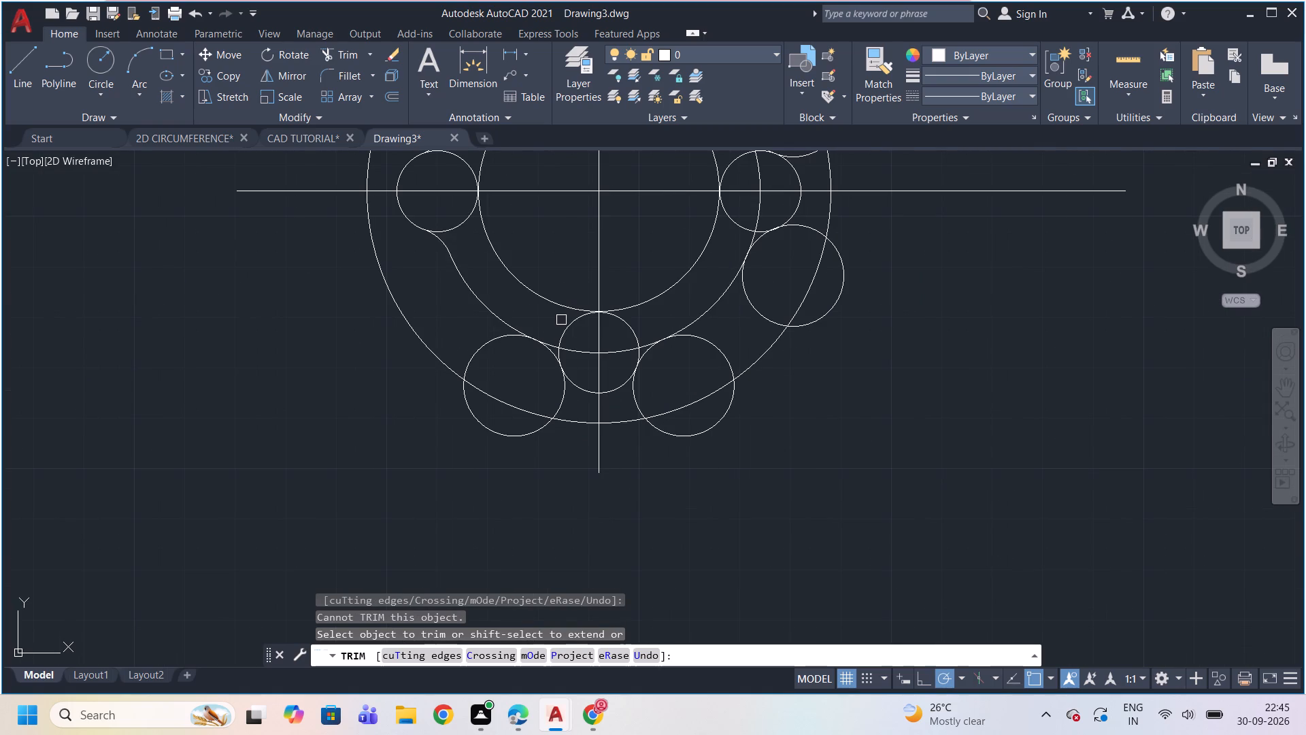
pyautogui.click(563, 399)
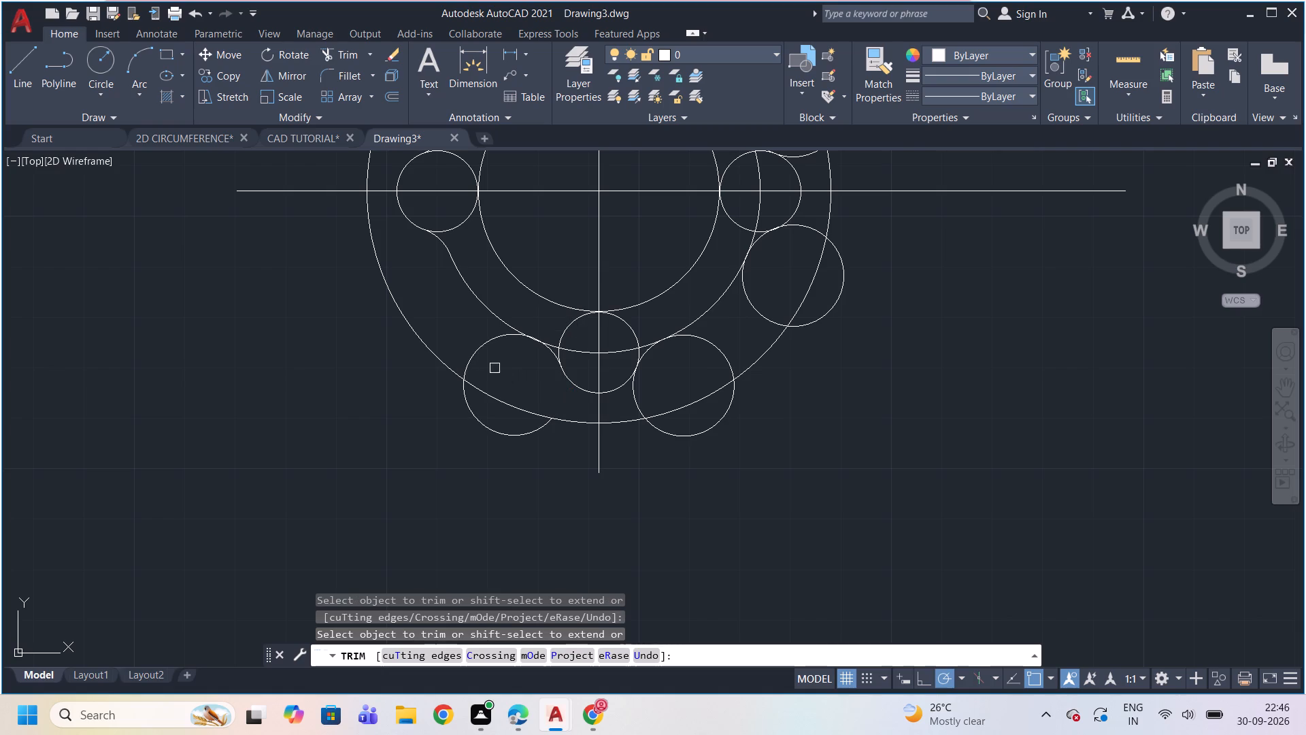
pyautogui.click(477, 353)
pyautogui.click(497, 434)
pyautogui.scroll(2, 573, 380)
pyautogui.click(520, 295)
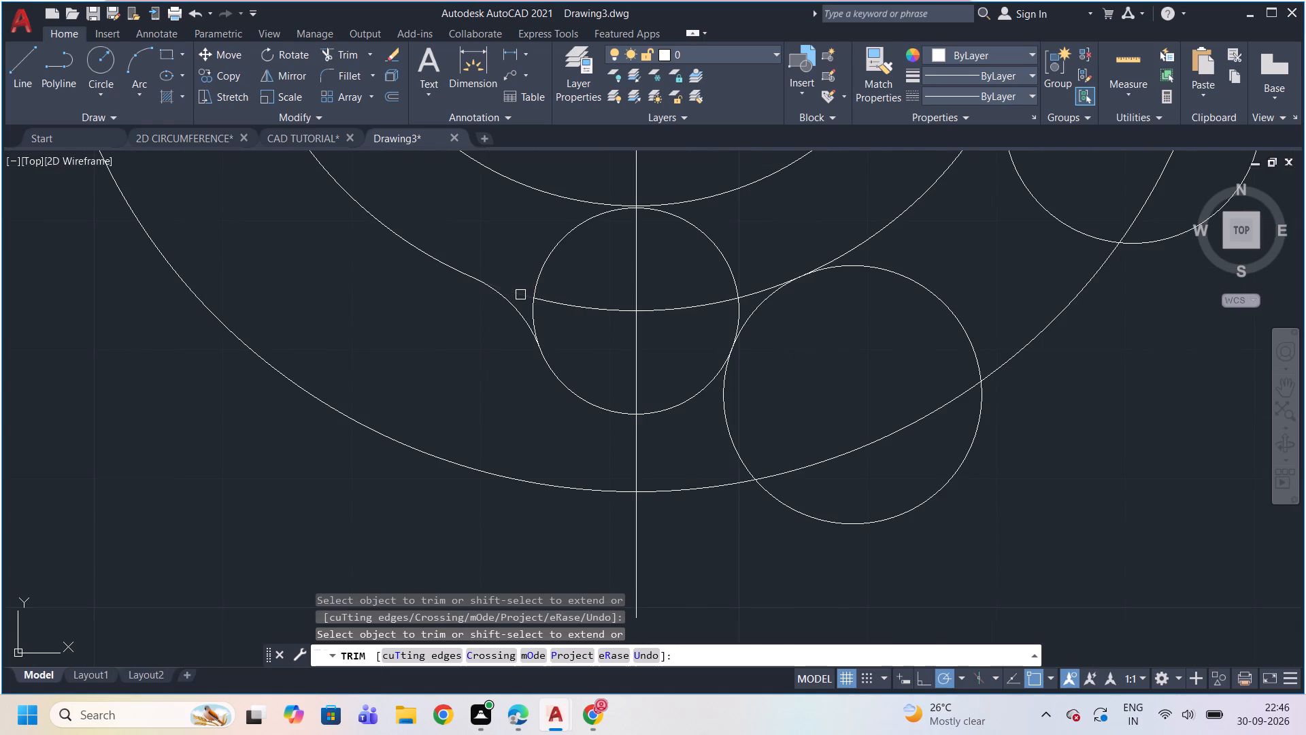
# Trim away the 64 diameter circle's arc inside the bottom small circle.
pyautogui.click(567, 304)
pyautogui.click(667, 309)
# Trim the tangent circle right of the bottom small circle to its blend arc, and trim the 64 diameter circle's segment behind it.
pyautogui.click(755, 293)
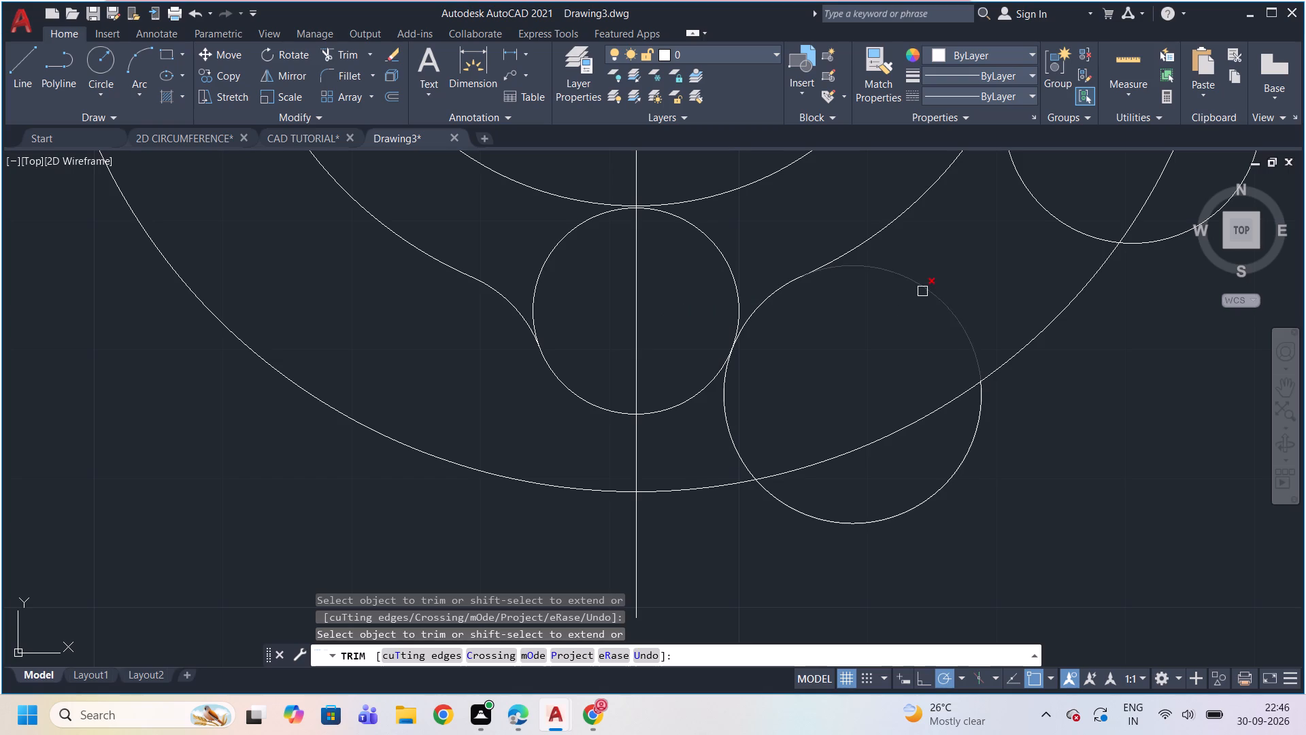
pyautogui.click(922, 291)
pyautogui.click(736, 432)
pyautogui.click(719, 438)
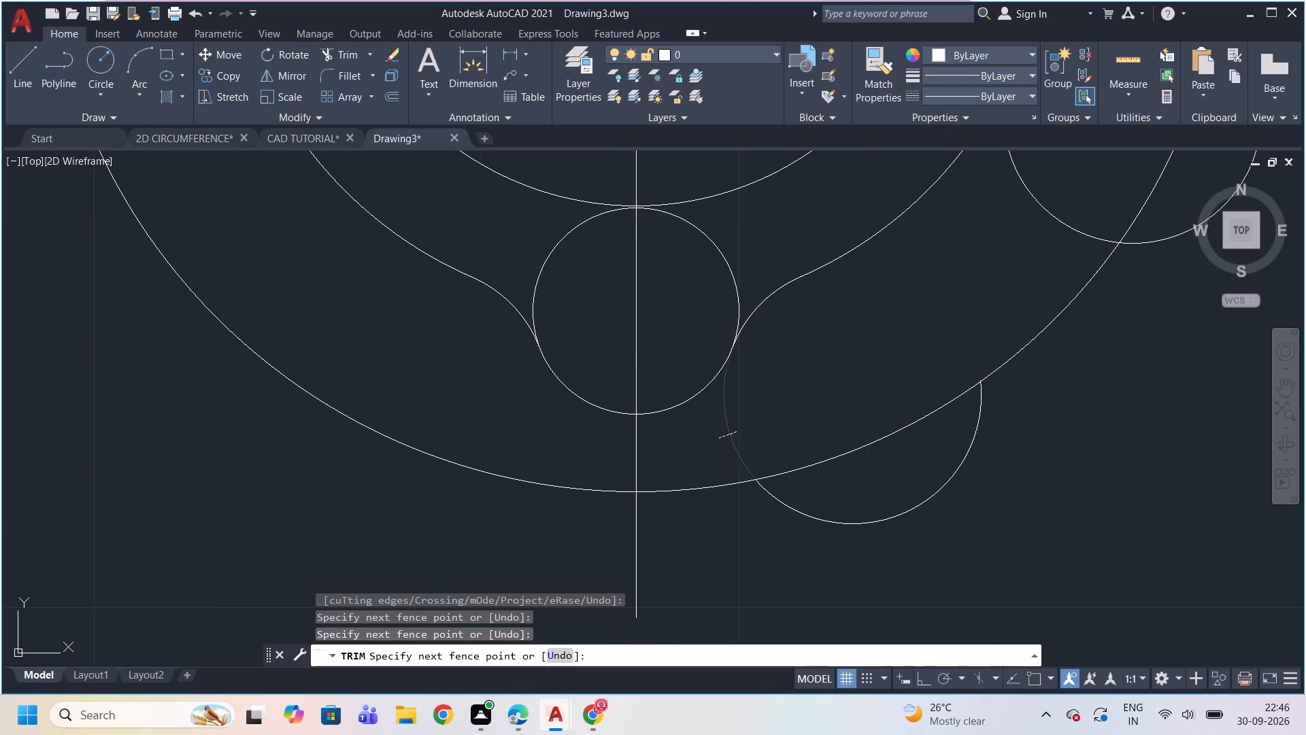
pyautogui.click(883, 512)
pyautogui.click(888, 520)
# Trim the tangent circle below the right small circle to its blend arc, and trim the 64 diameter circle's segment behind it.
pyautogui.scroll(-2, 888, 521)
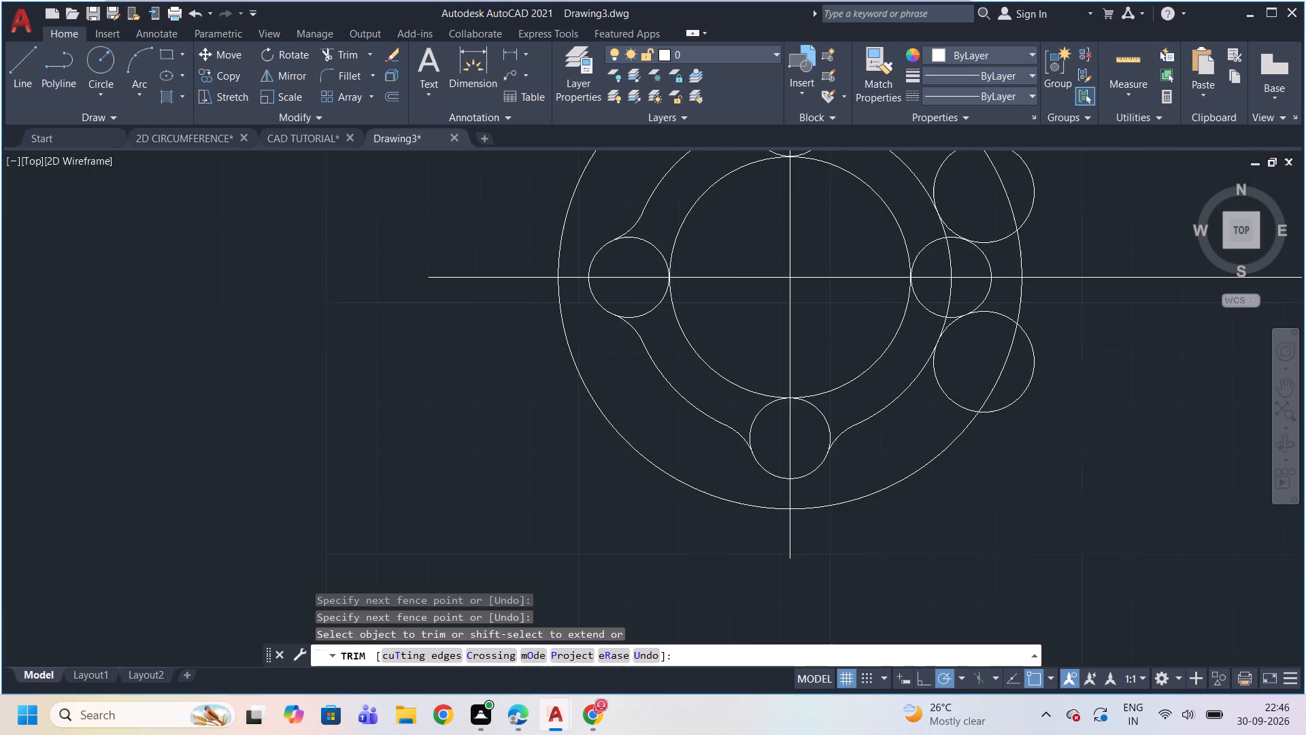
pyautogui.scroll(-1, 888, 521)
pyautogui.scroll(2, 1007, 321)
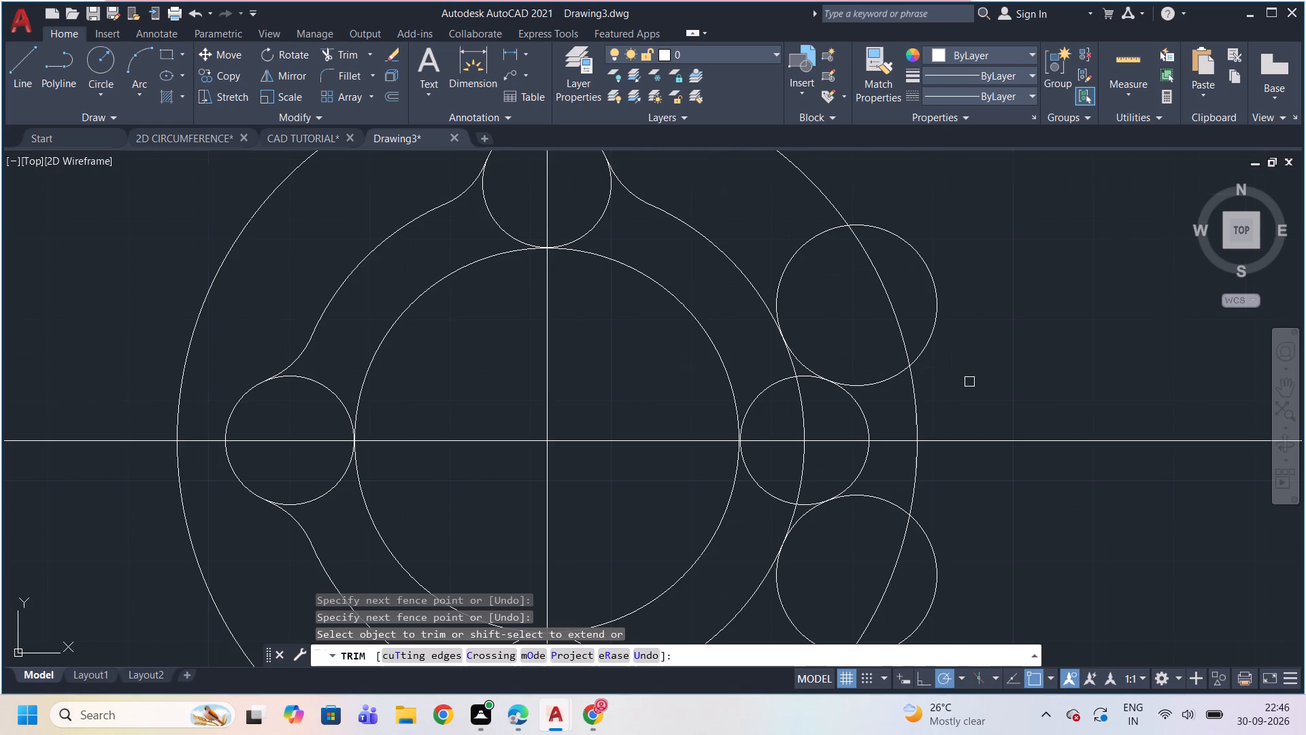
pyautogui.scroll(-1, 964, 387)
pyautogui.click(867, 543)
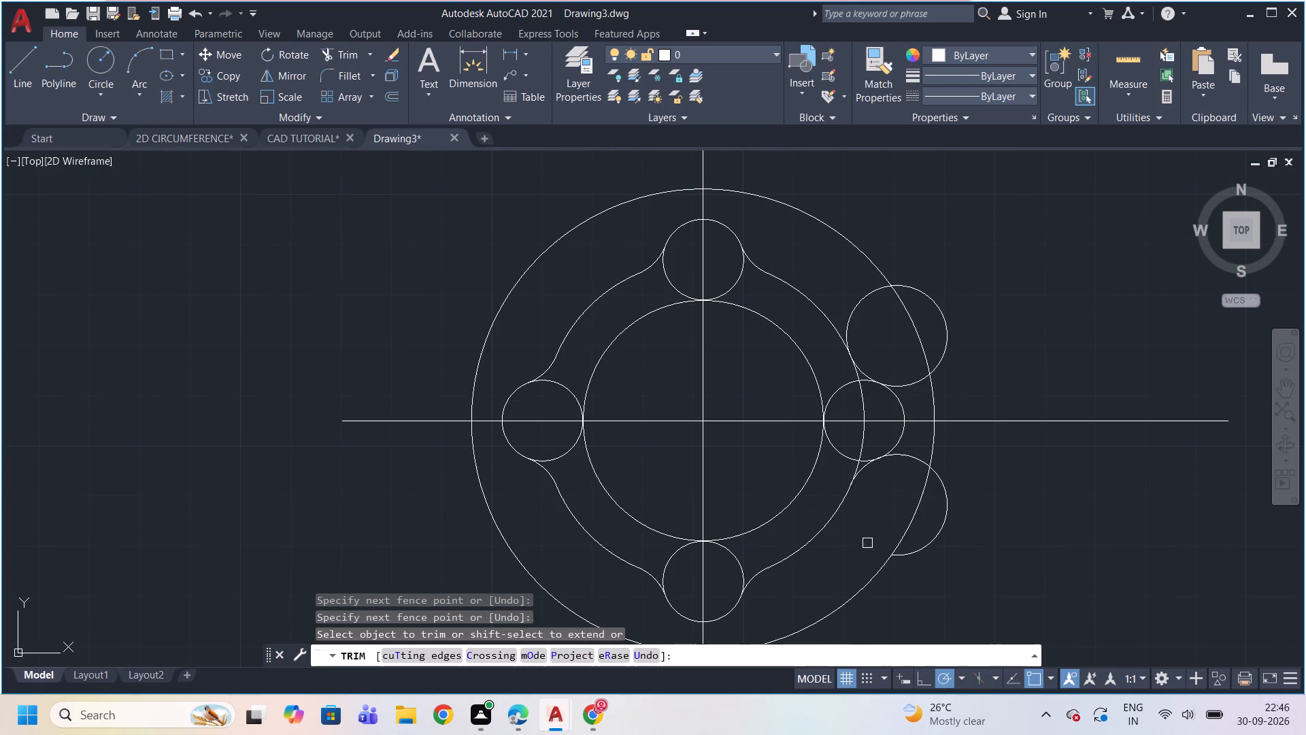
pyautogui.click(912, 459)
pyautogui.click(946, 512)
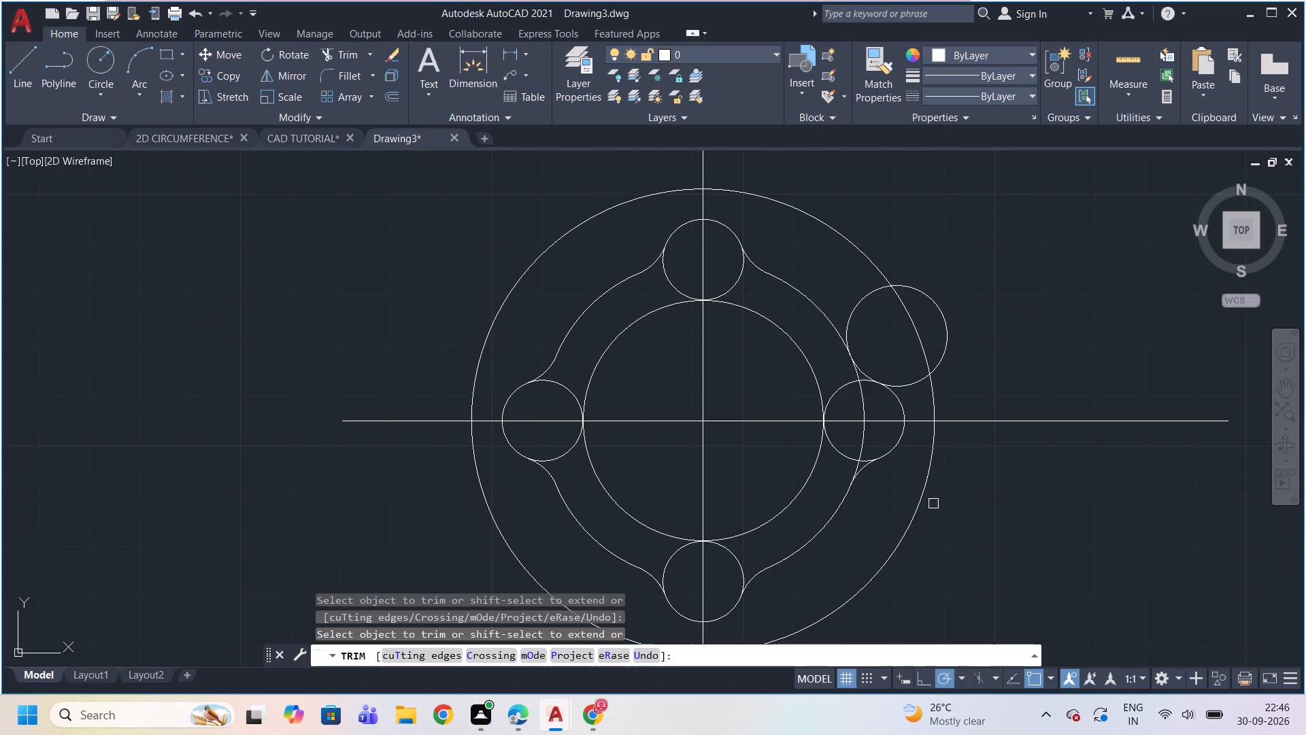
pyautogui.scroll(2, 878, 466)
pyautogui.click(820, 472)
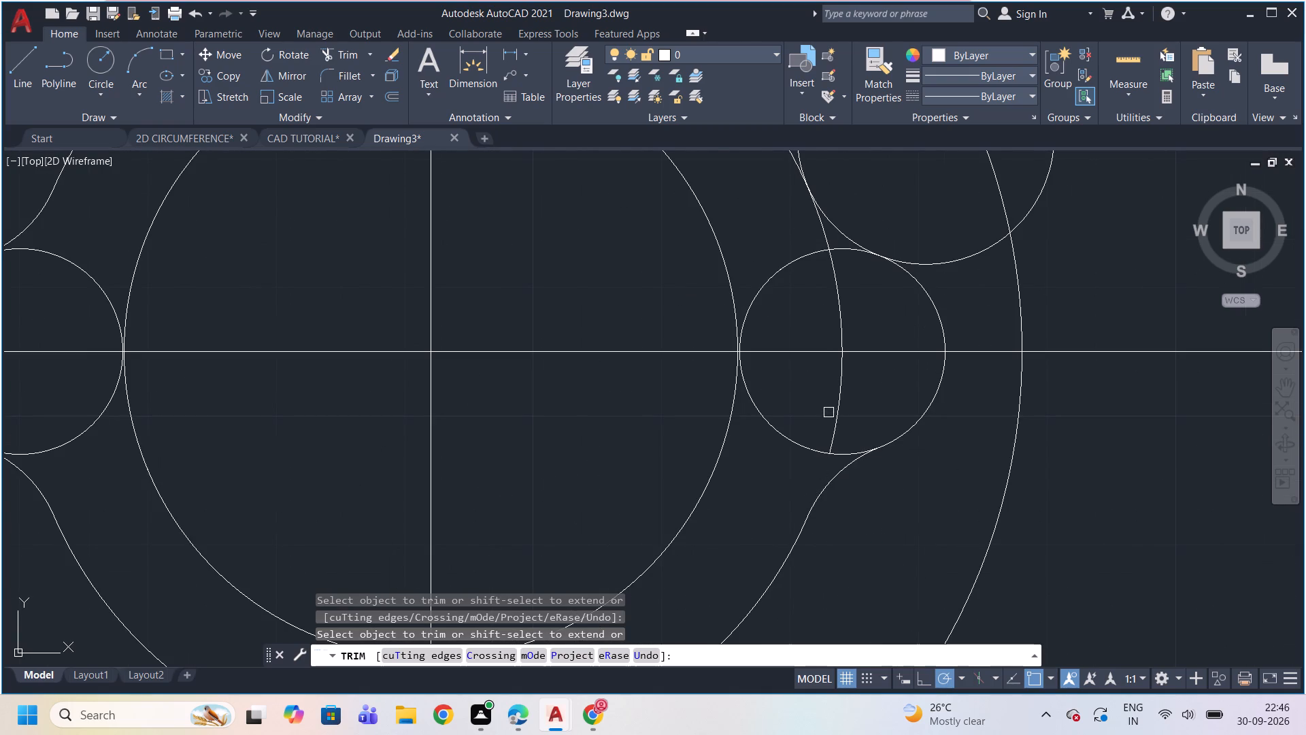
# Trim away the 64 diameter circle's arcs inside the right small circle.
pyautogui.click(835, 404)
pyautogui.click(838, 308)
# Trim the tangent circle above the right small circle to its blend arc, and trim the 64 diameter circle's segment behind it.
pyautogui.scroll(-2, 840, 311)
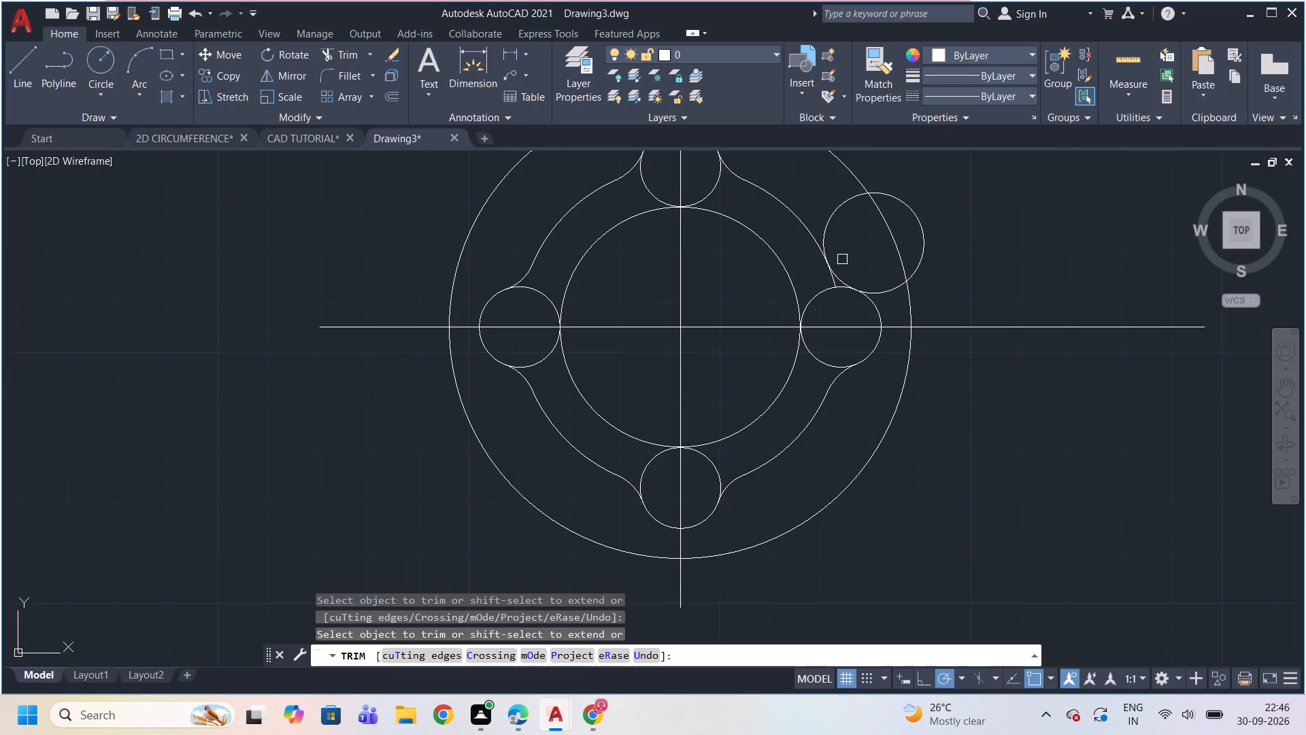
pyautogui.scroll(2, 840, 256)
pyautogui.scroll(-3, 840, 256)
pyautogui.scroll(3, 821, 214)
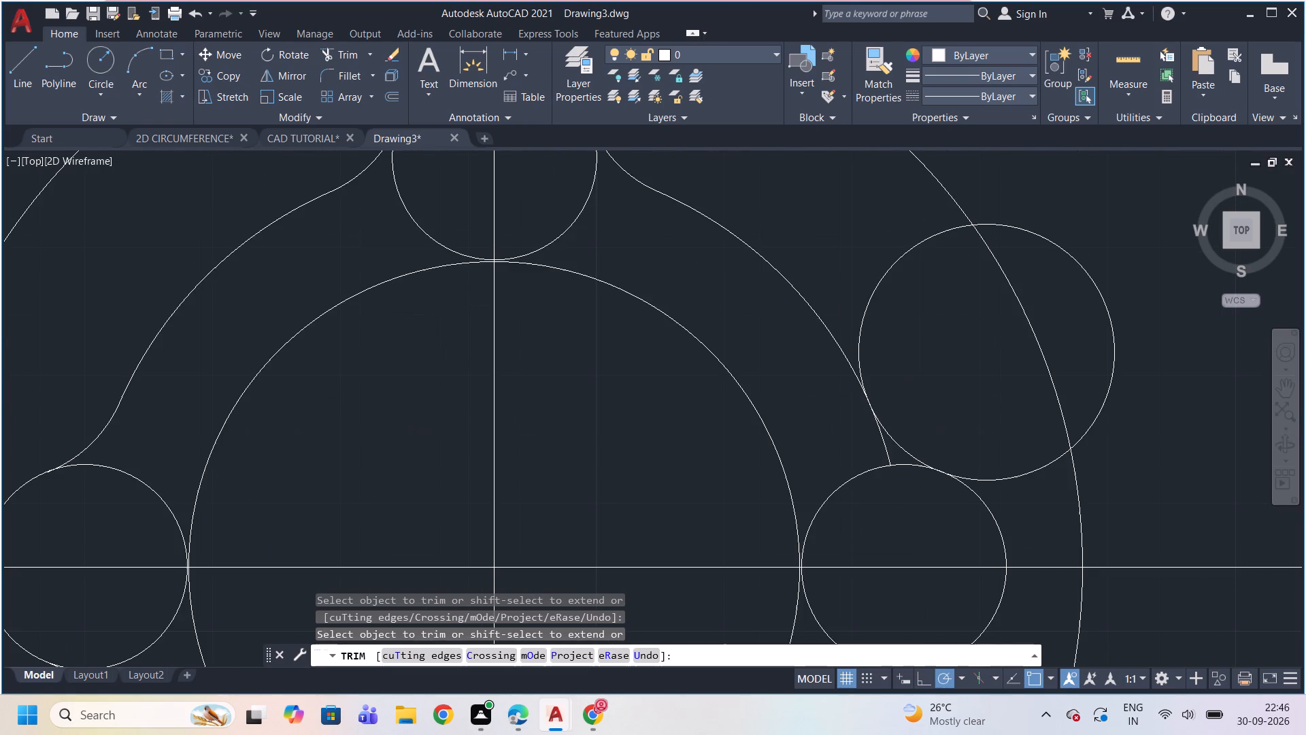
pyautogui.scroll(-1, 820, 214)
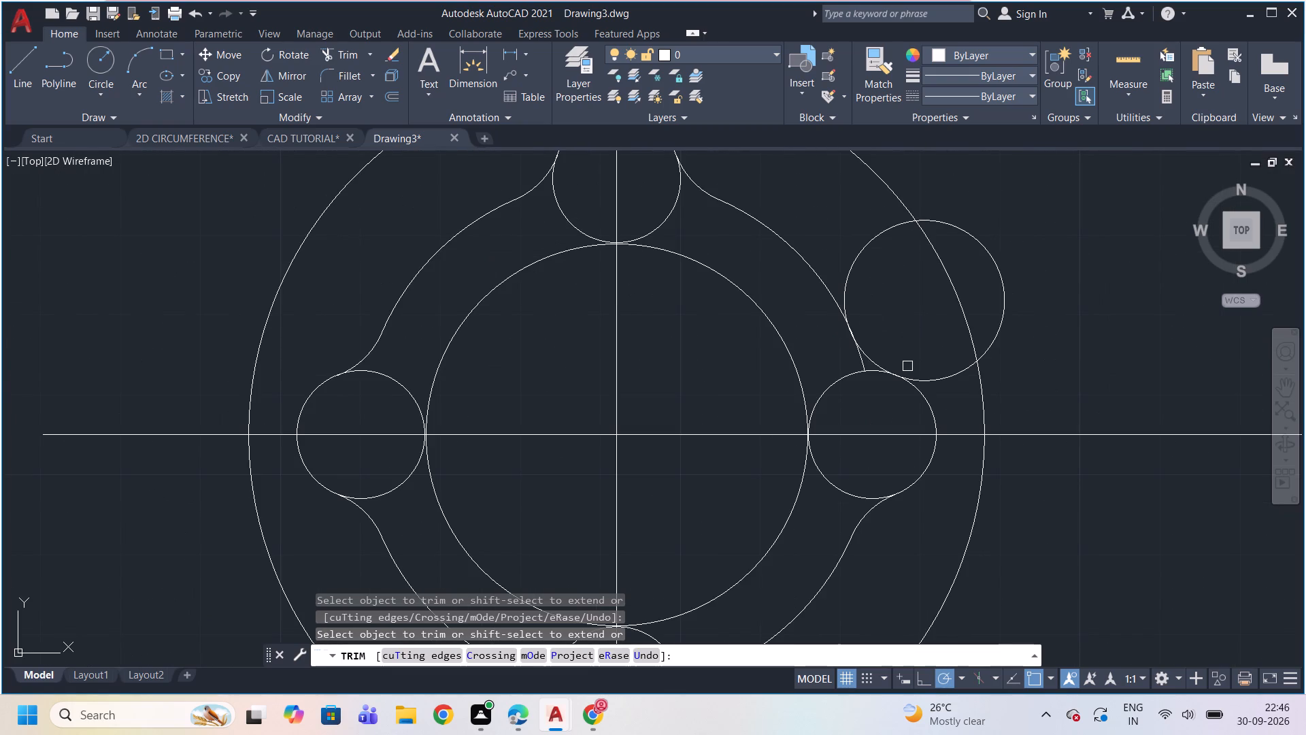
pyautogui.scroll(2, 871, 395)
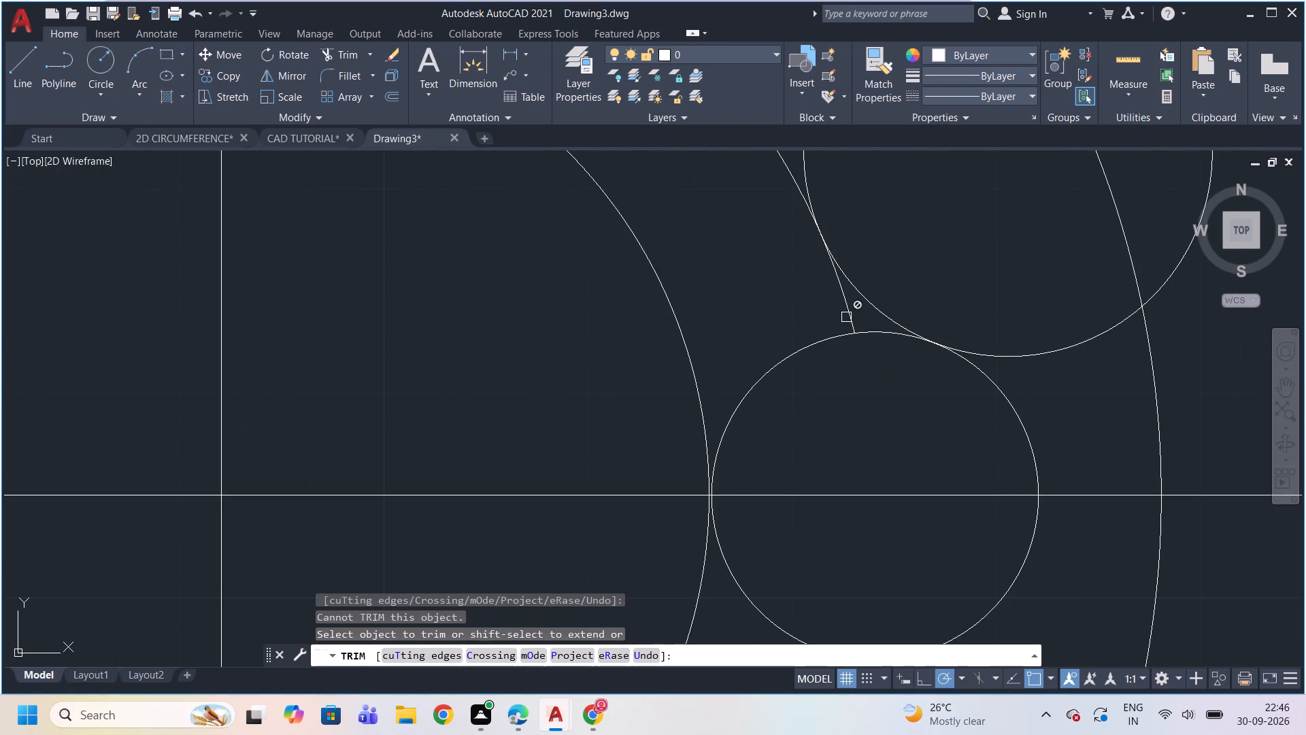
pyautogui.click(846, 315)
pyautogui.scroll(-4, 846, 315)
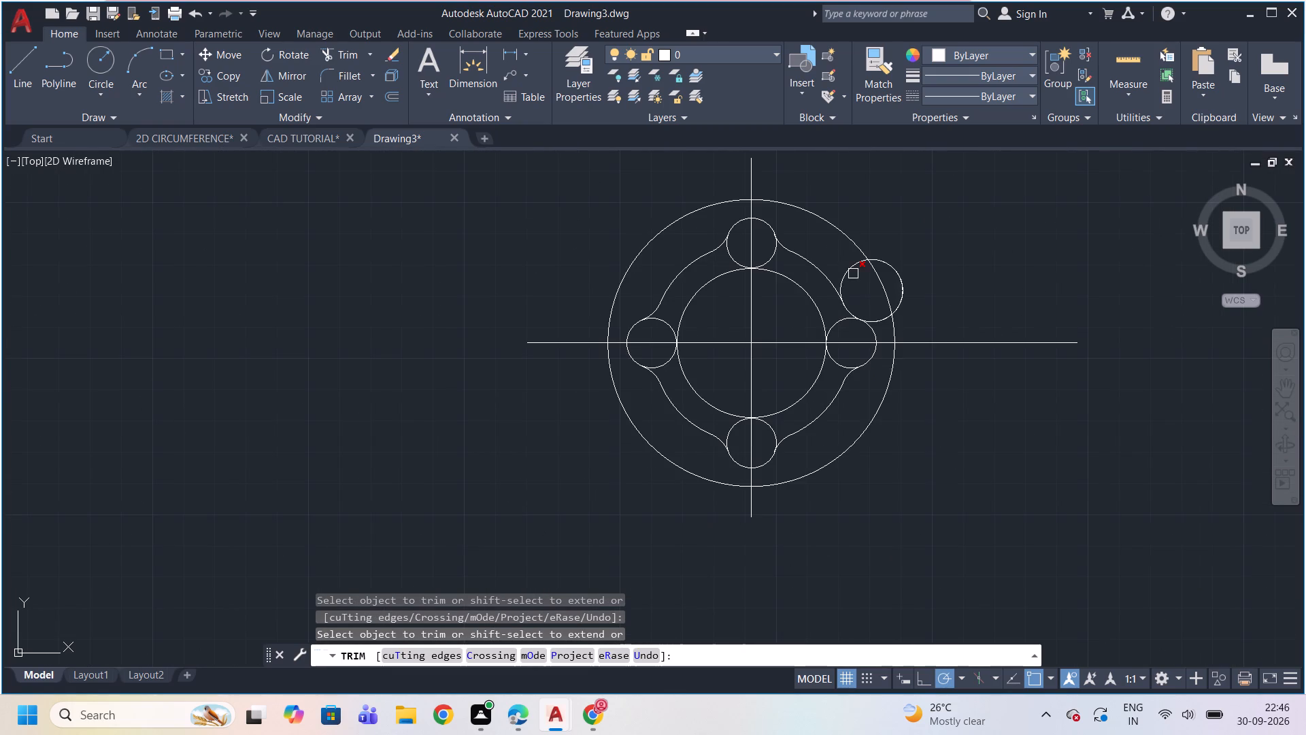
pyautogui.click(853, 274)
pyautogui.click(894, 272)
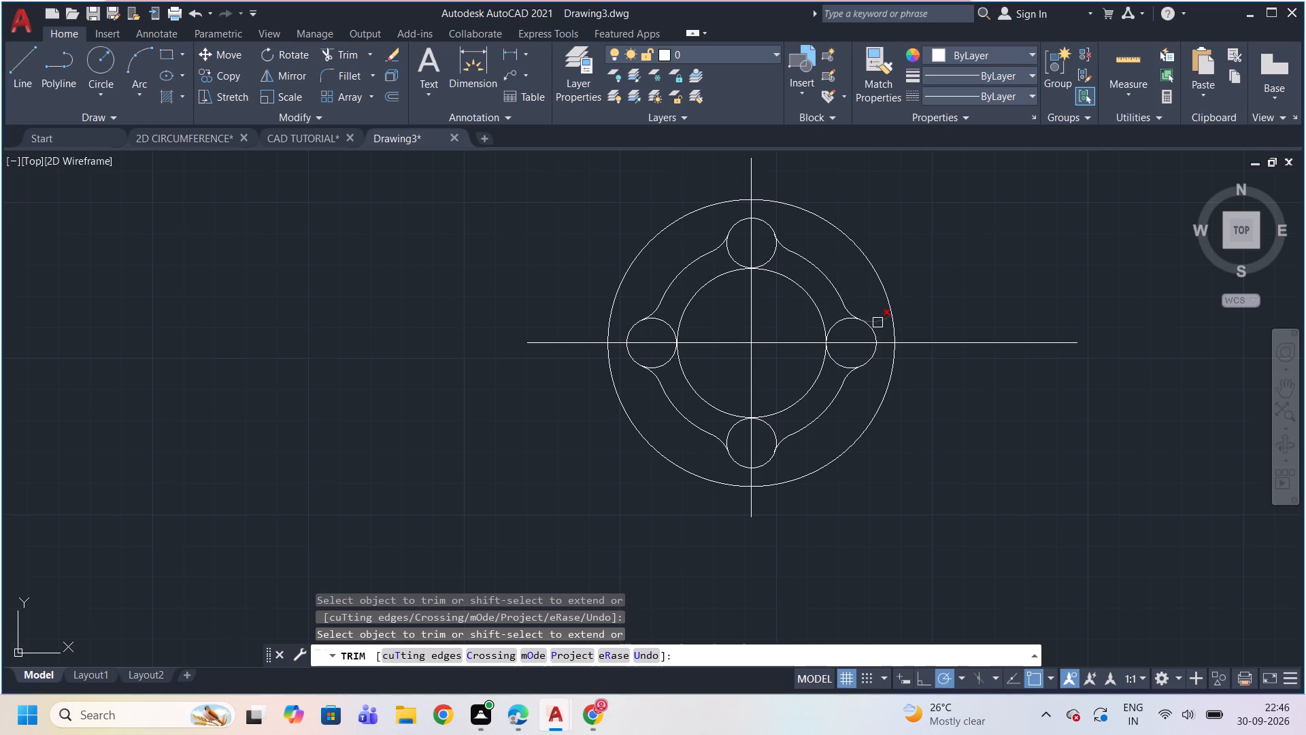
pyautogui.click(878, 323)
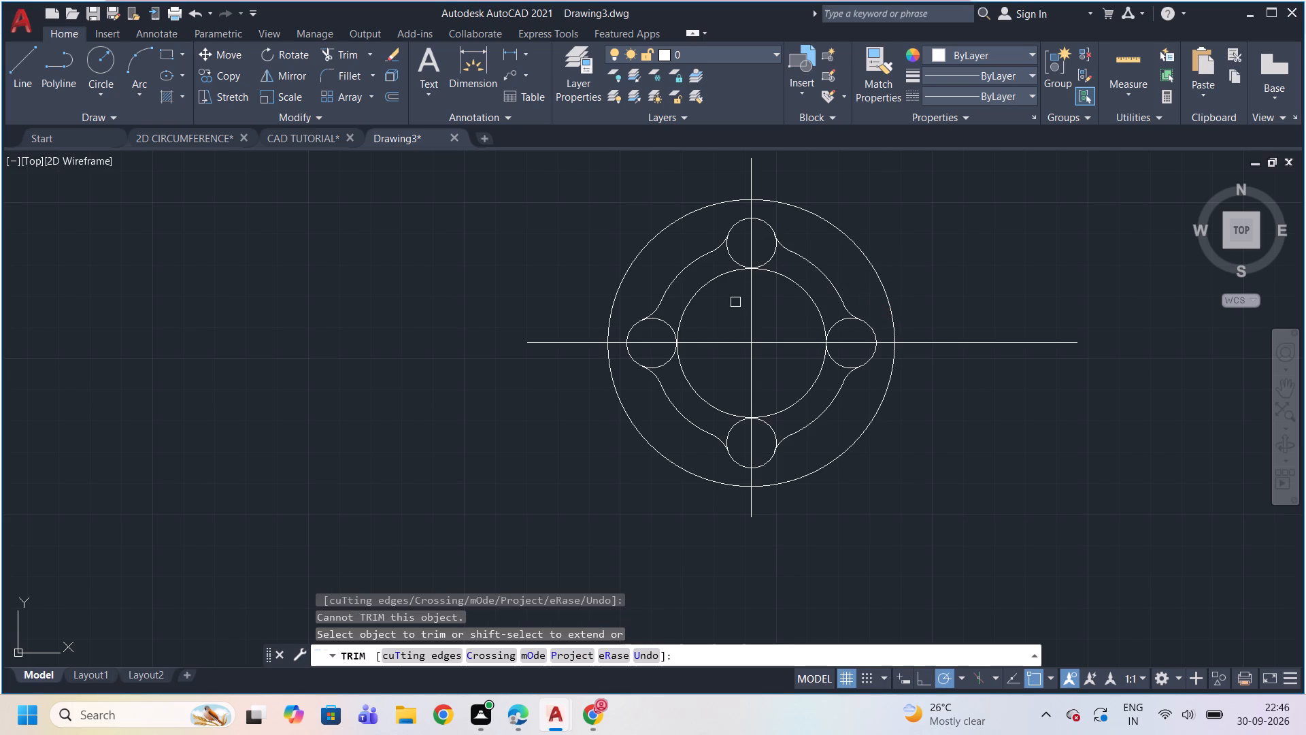
pyautogui.scroll(-1, 784, 323)
pyautogui.scroll(1, 620, 427)
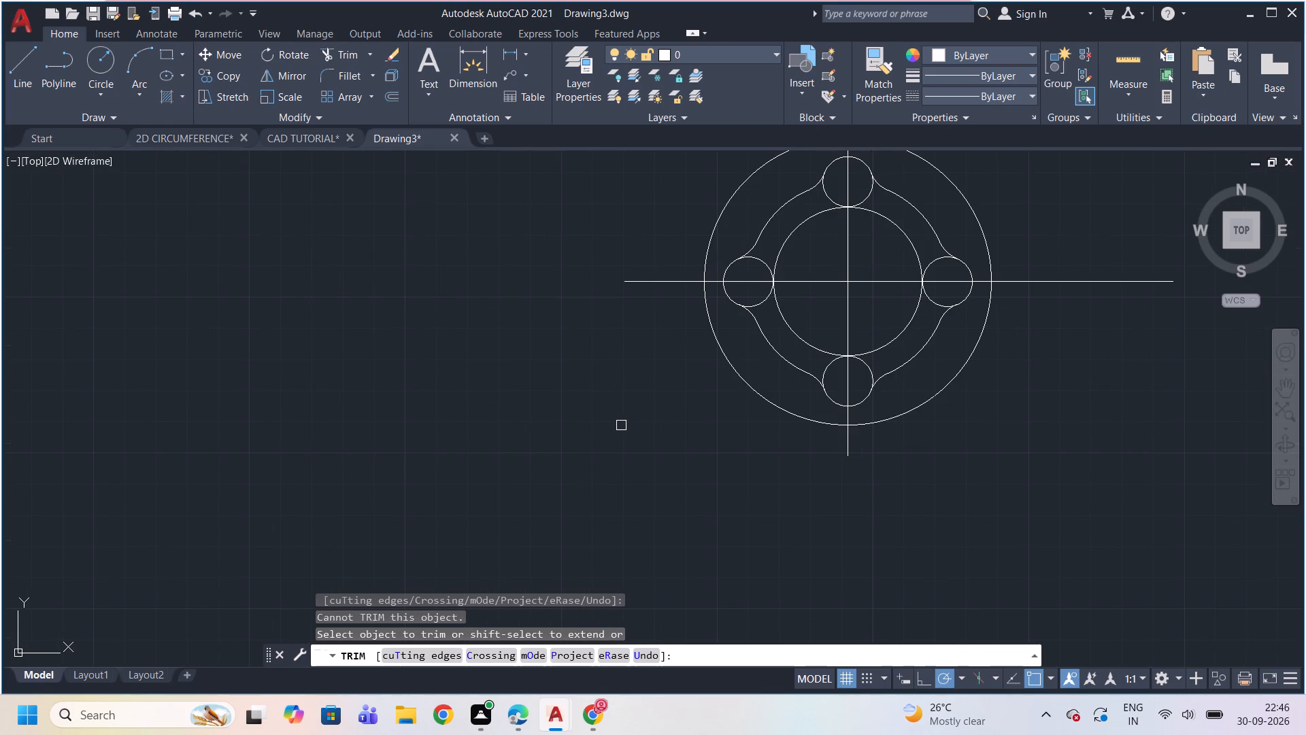
pyautogui.scroll(-1, 621, 425)
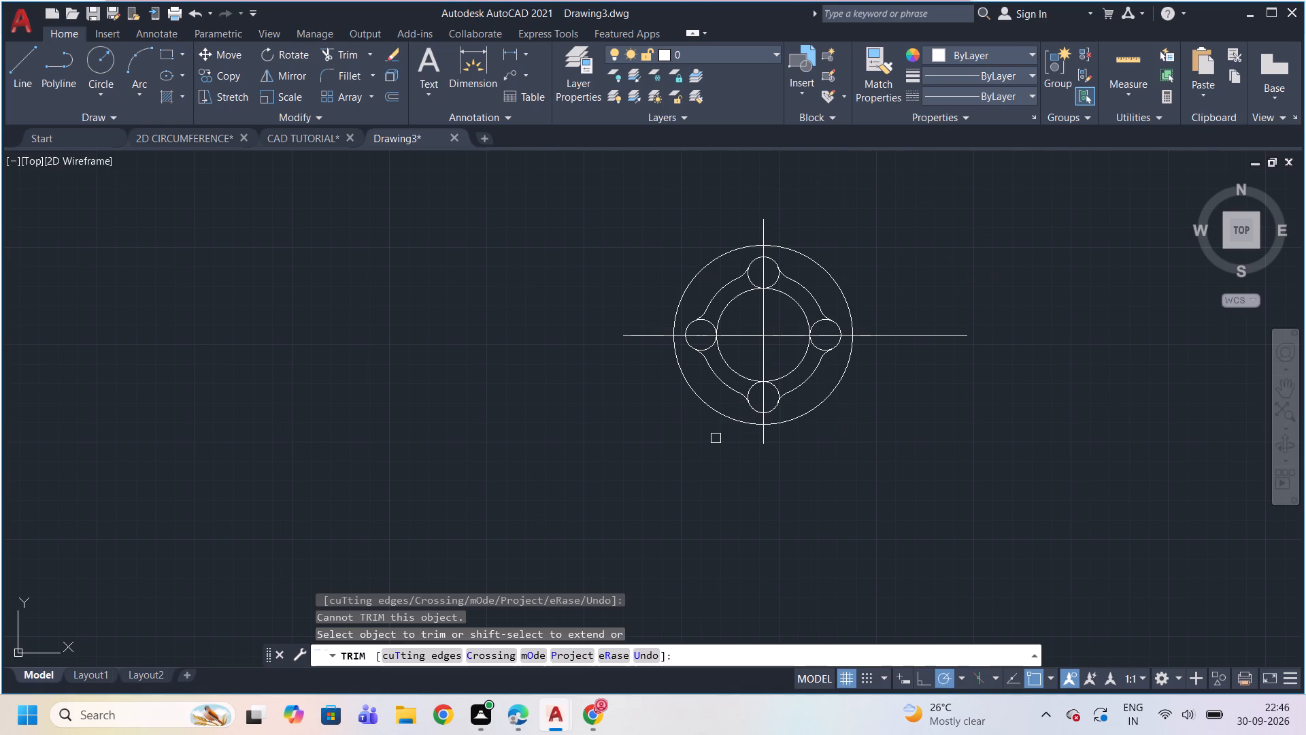
pyautogui.press('Escape')
# Draw a 64 long horizontal line leftward from the vertical centre line's top end, continuing about 43 straight down.
pyautogui.scroll(1, 716, 438)
pyautogui.scroll(-1, 716, 438)
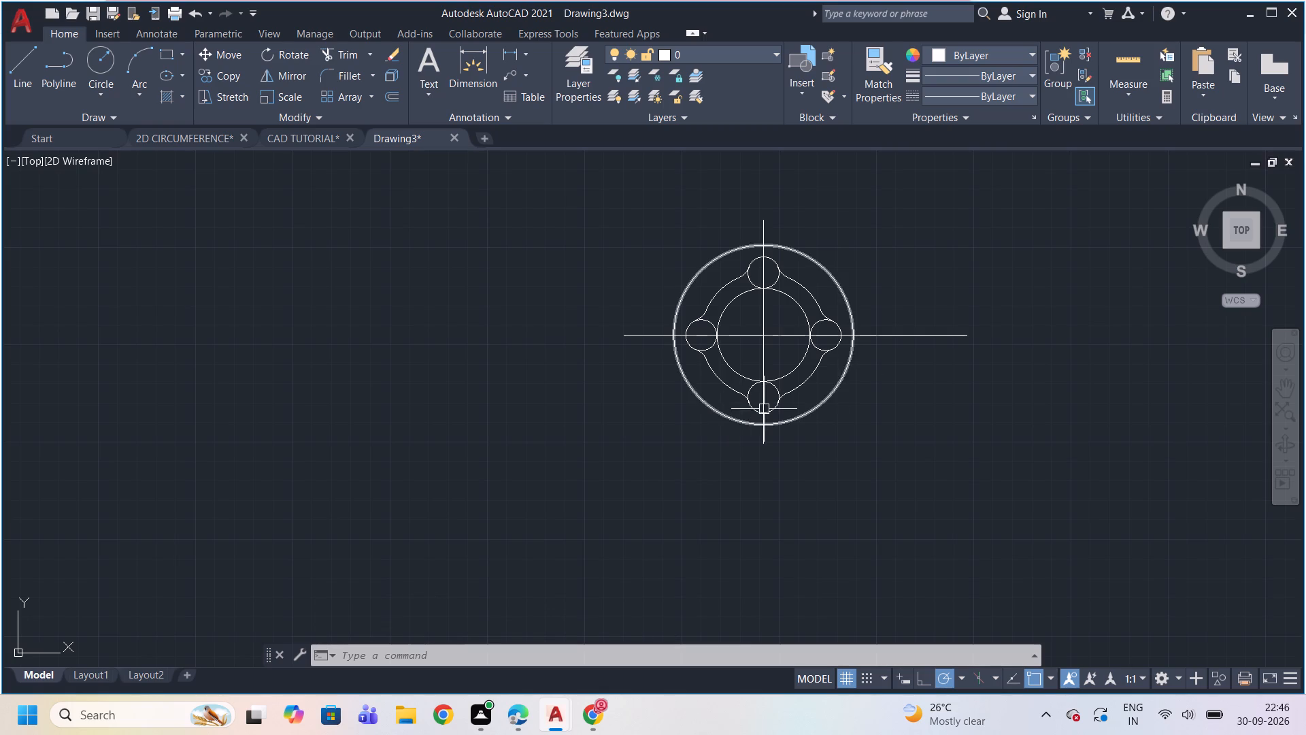
pyautogui.scroll(1, 705, 263)
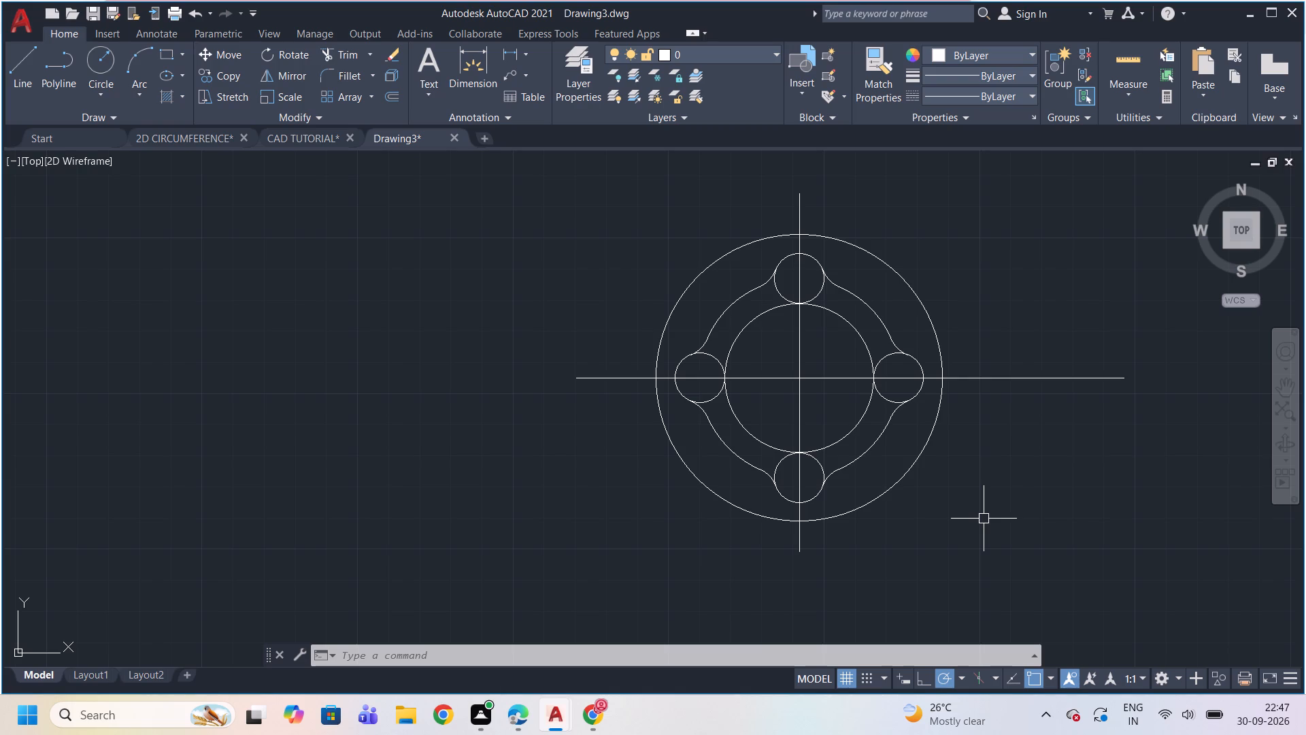
pyautogui.press('l')
pyautogui.press('Return')
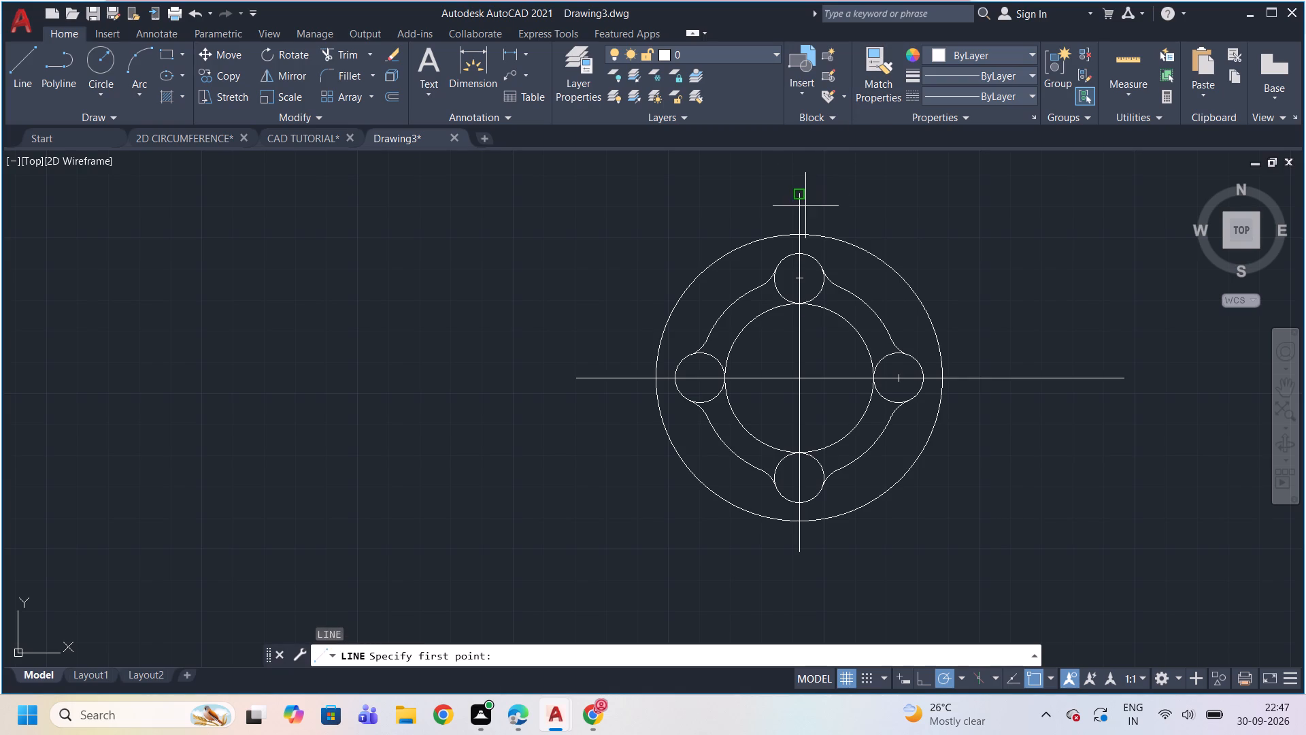
pyautogui.click(794, 193)
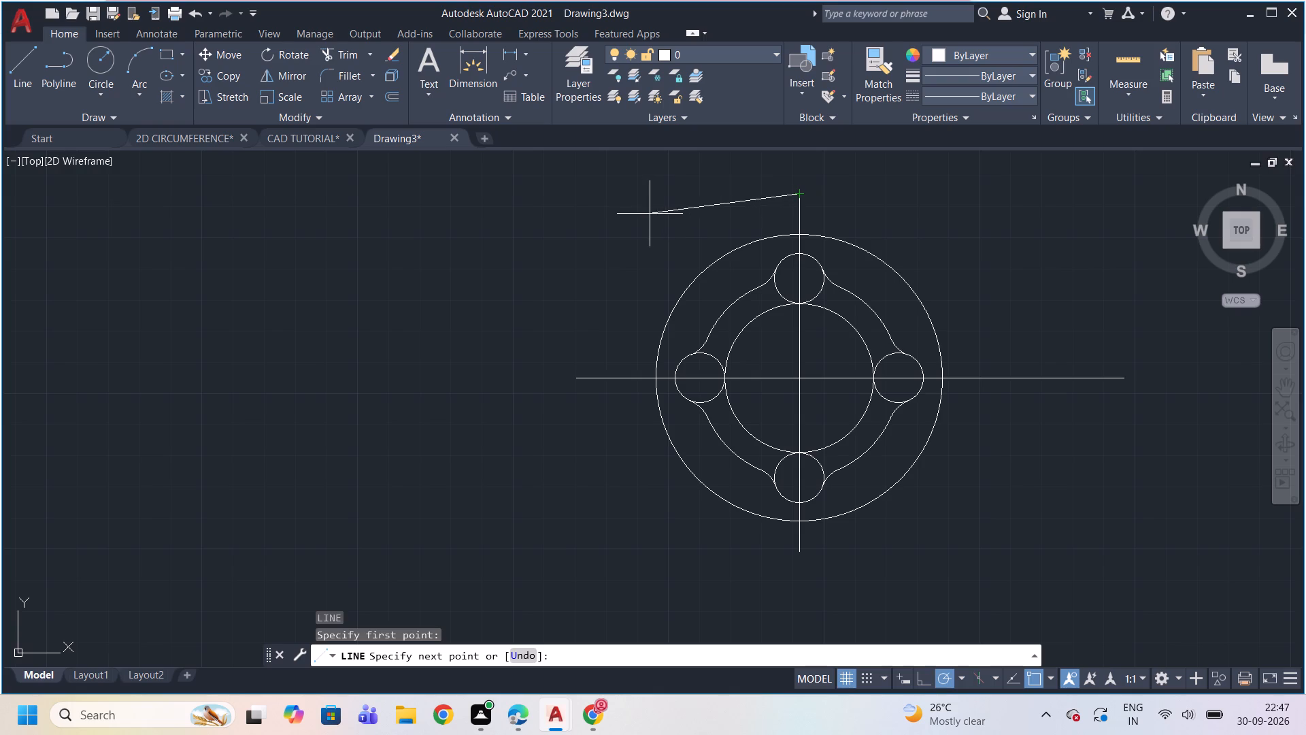
pyautogui.write('64')
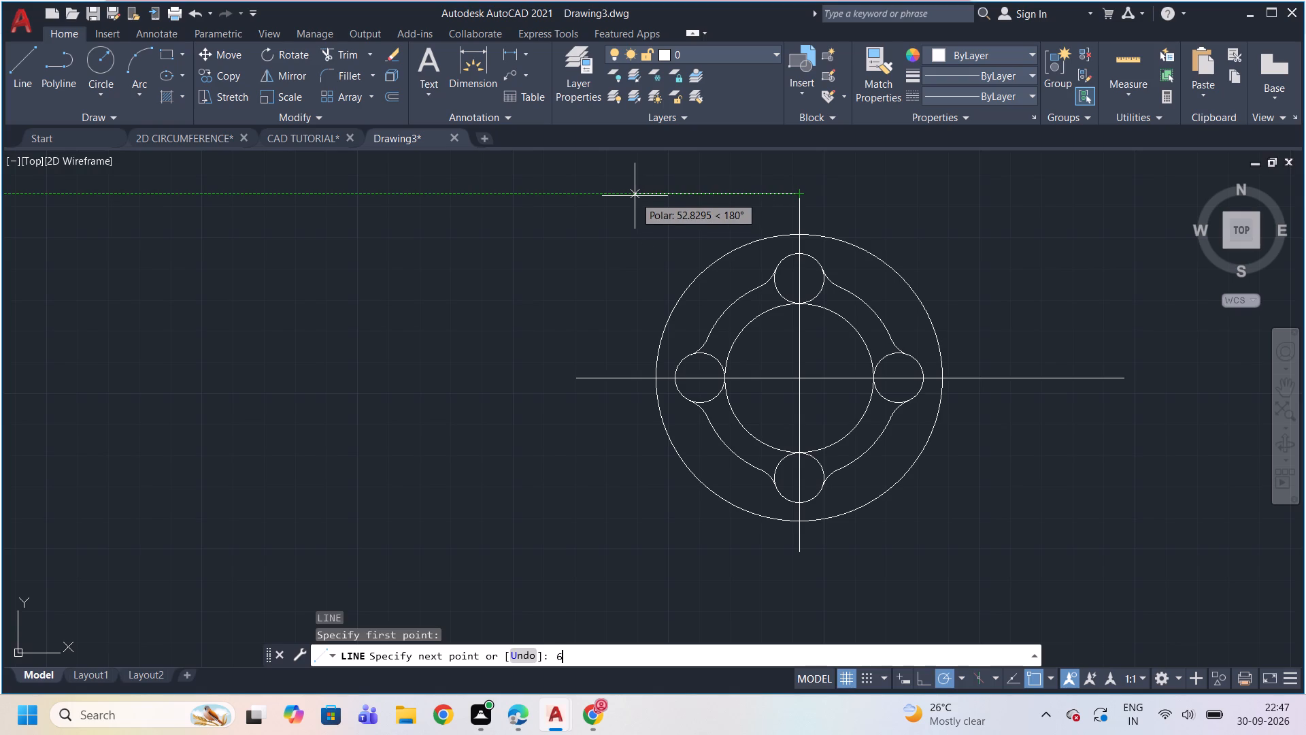
pyautogui.press('Return')
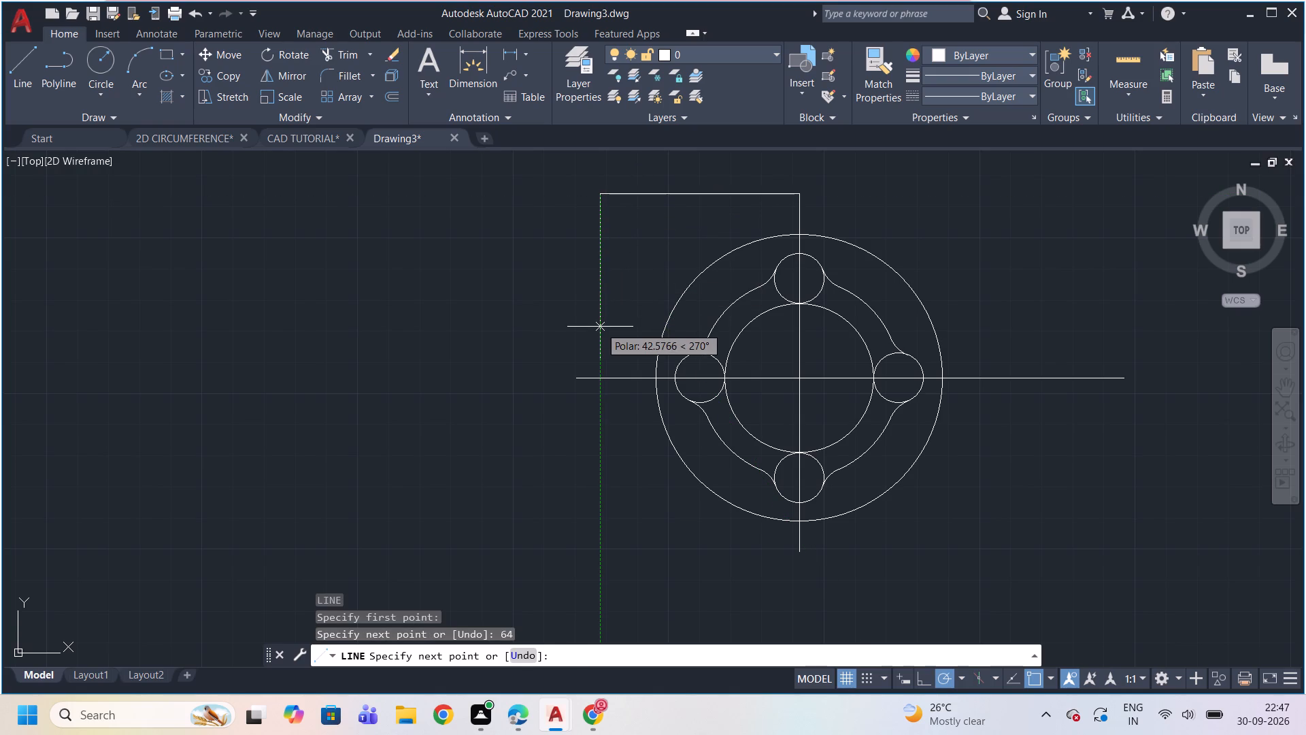
pyautogui.click(600, 327)
pyautogui.press('Escape')
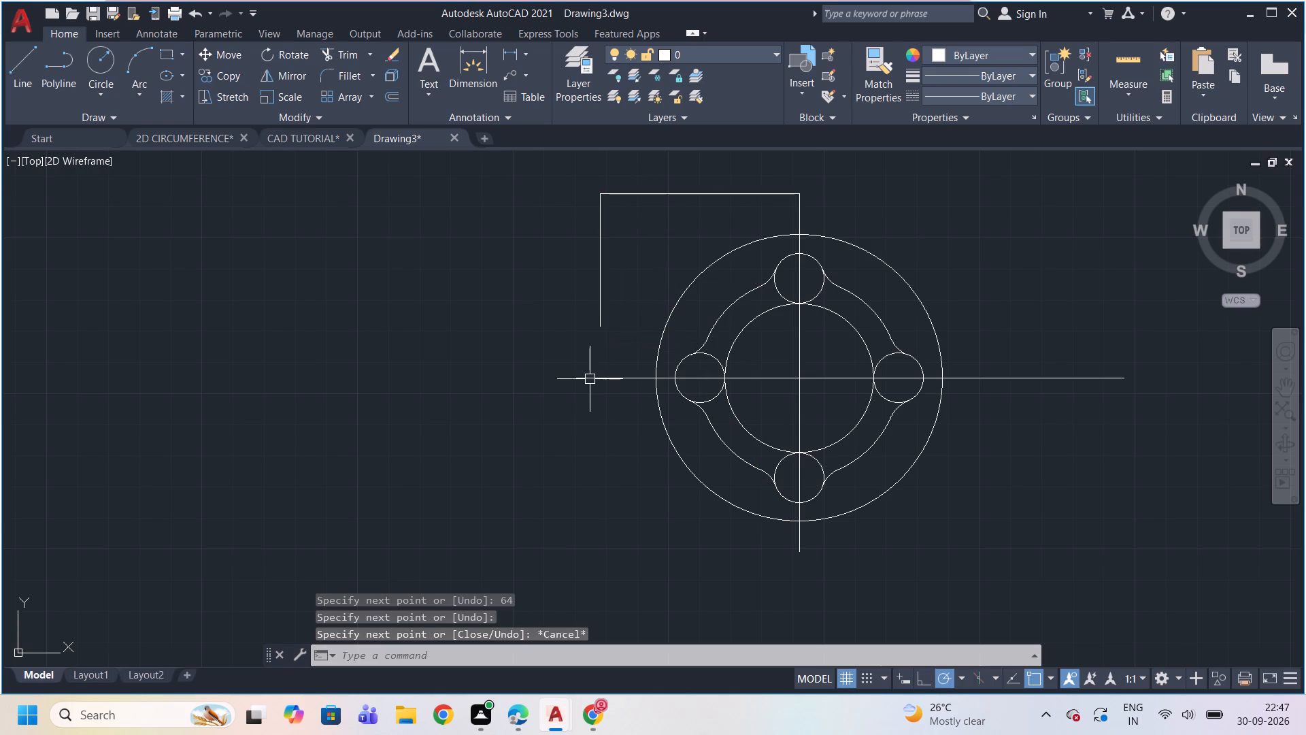
# Draw an 80 long horizontal line leftward from the new line's left corner, continuing about 68 straight down.
pyautogui.press('l')
pyautogui.press('Return')
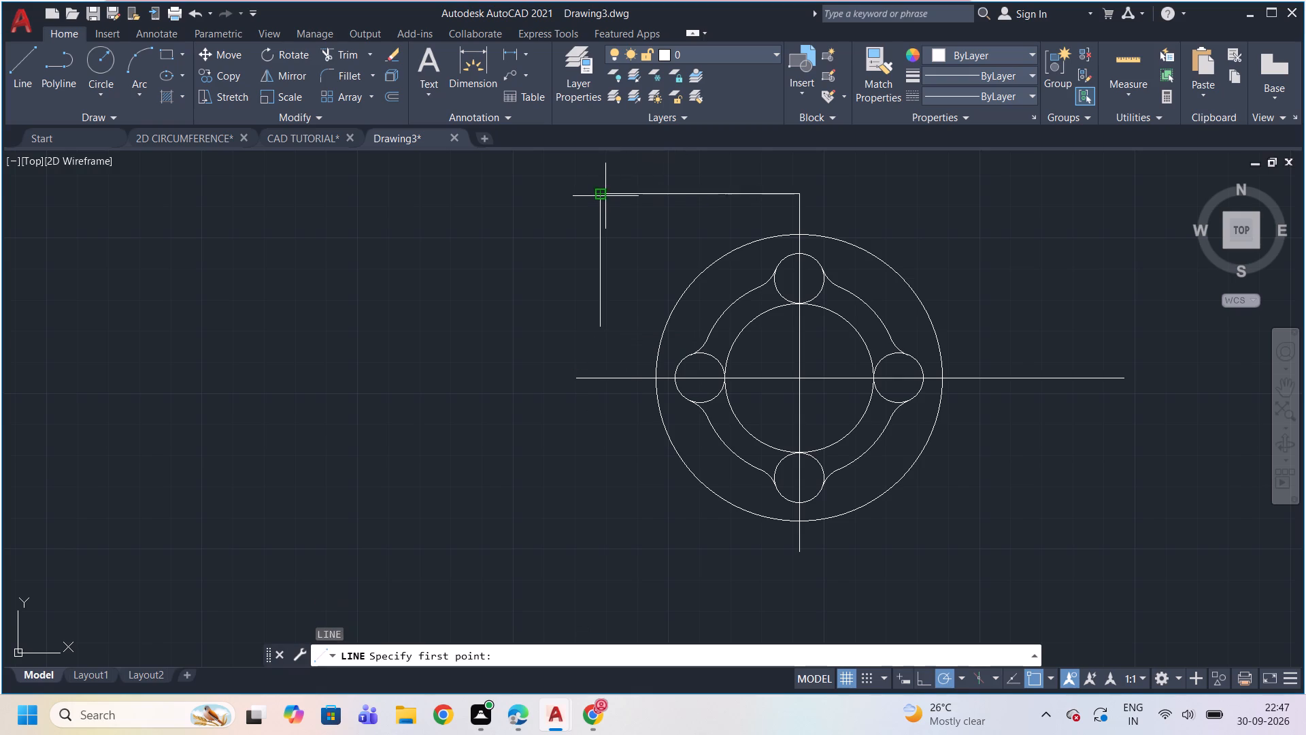
pyautogui.click(602, 197)
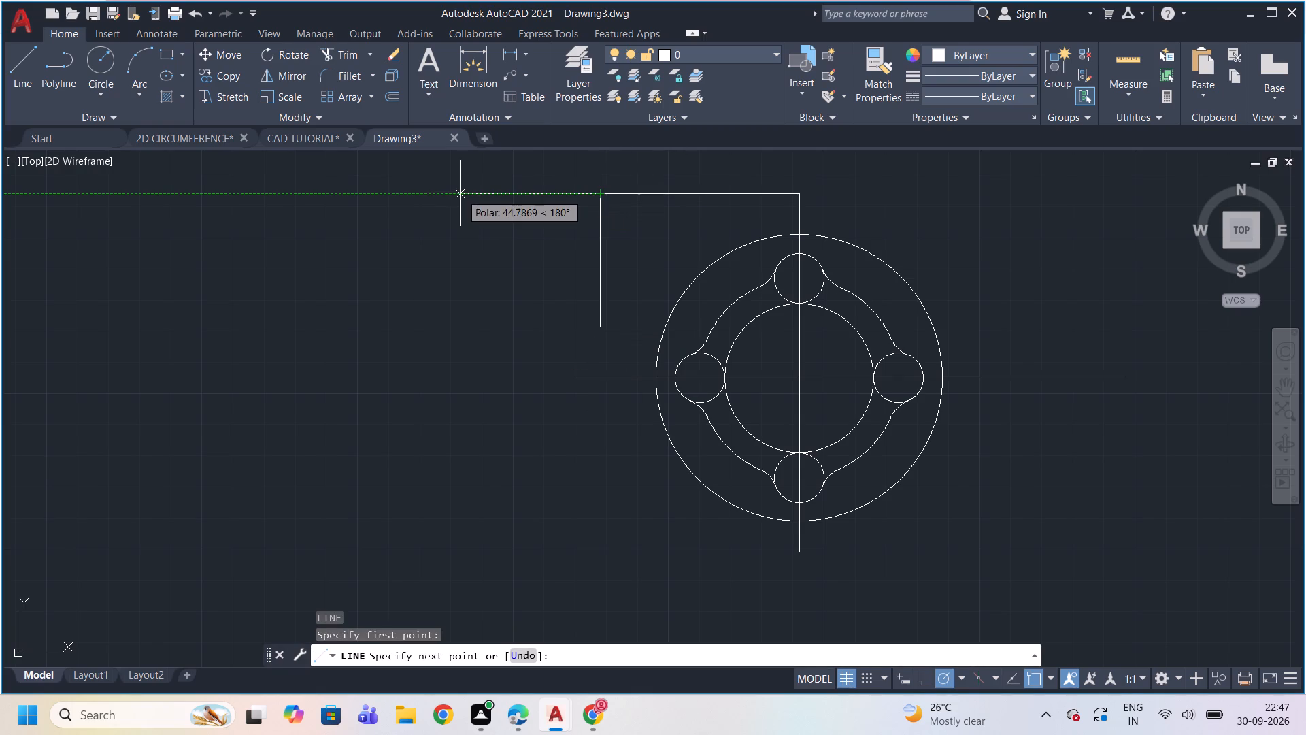
pyautogui.write('800')
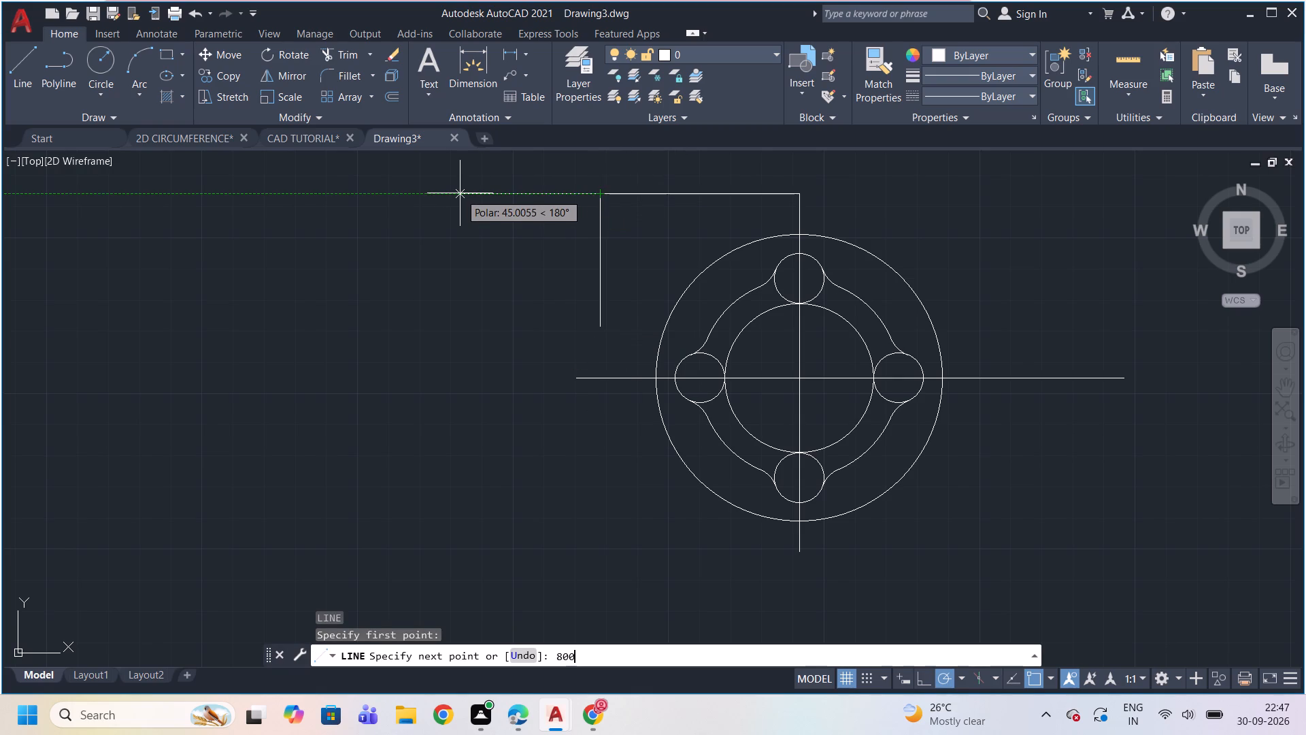
pyautogui.press('BackSpace')
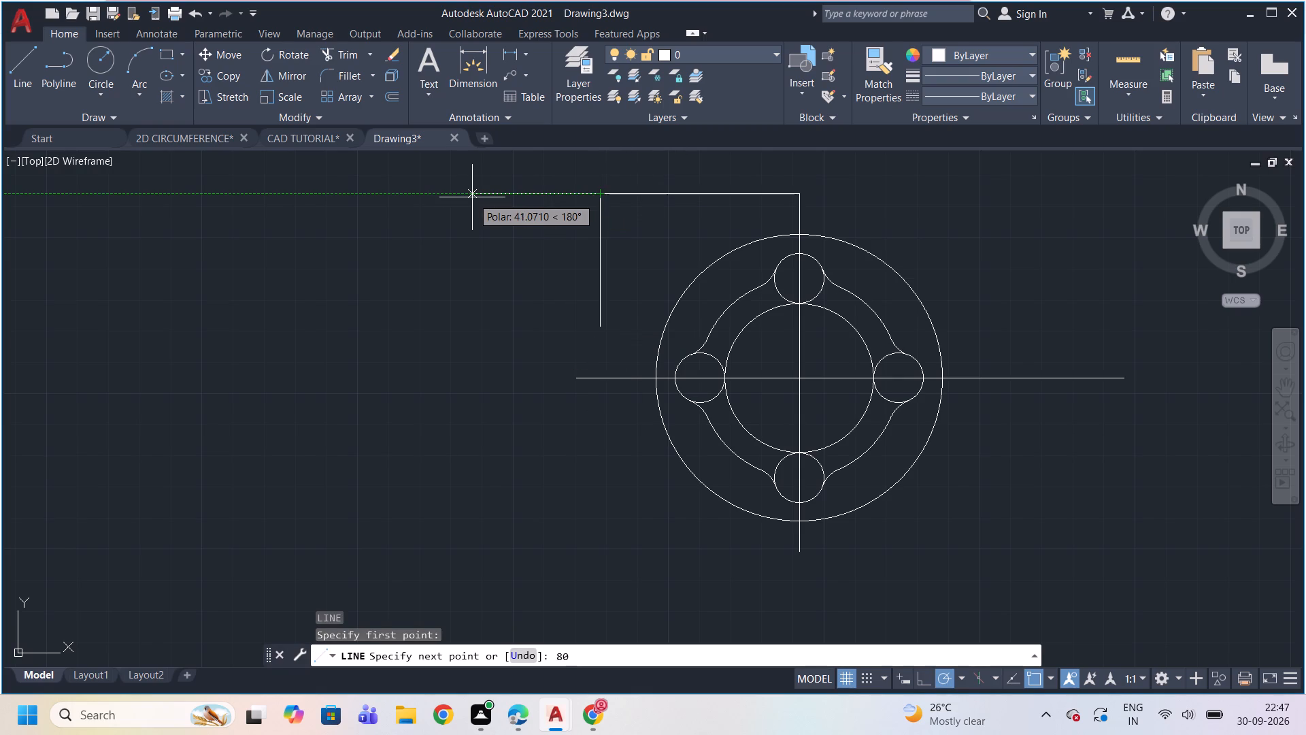
pyautogui.press('Return')
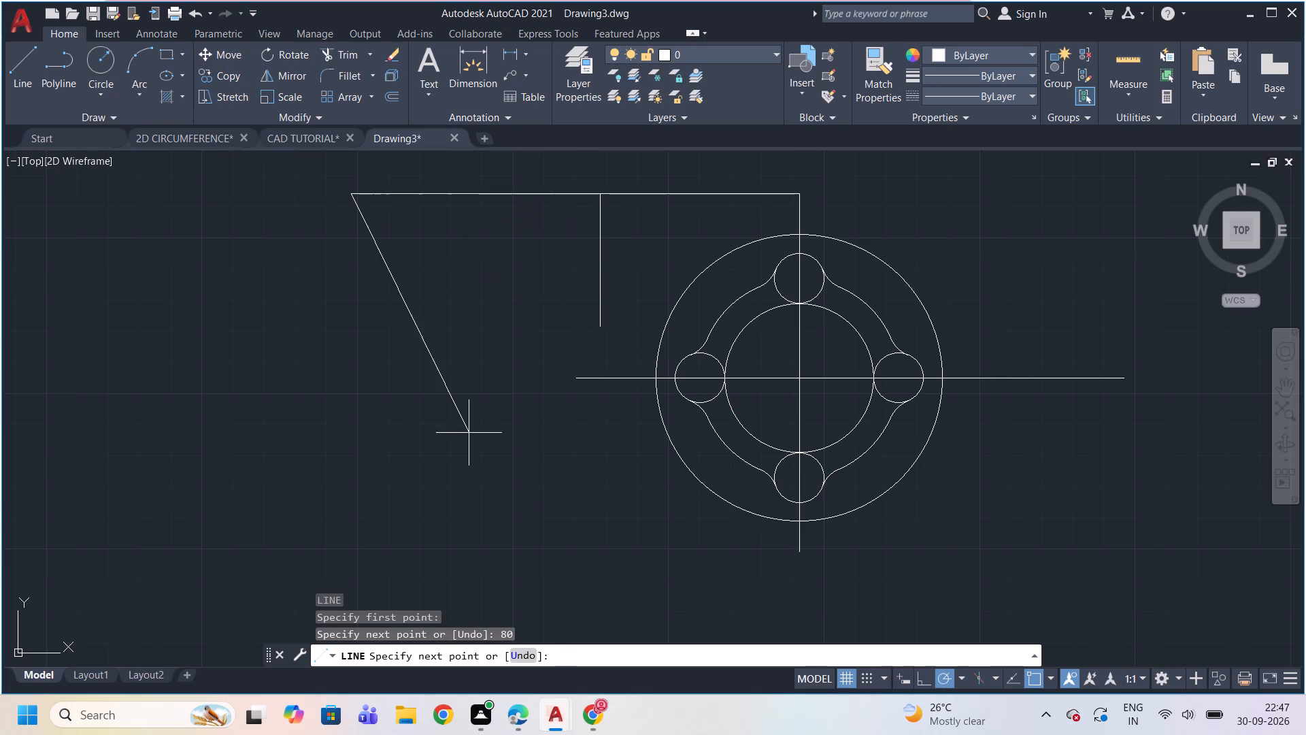
pyautogui.click(352, 405)
pyautogui.press('Escape')
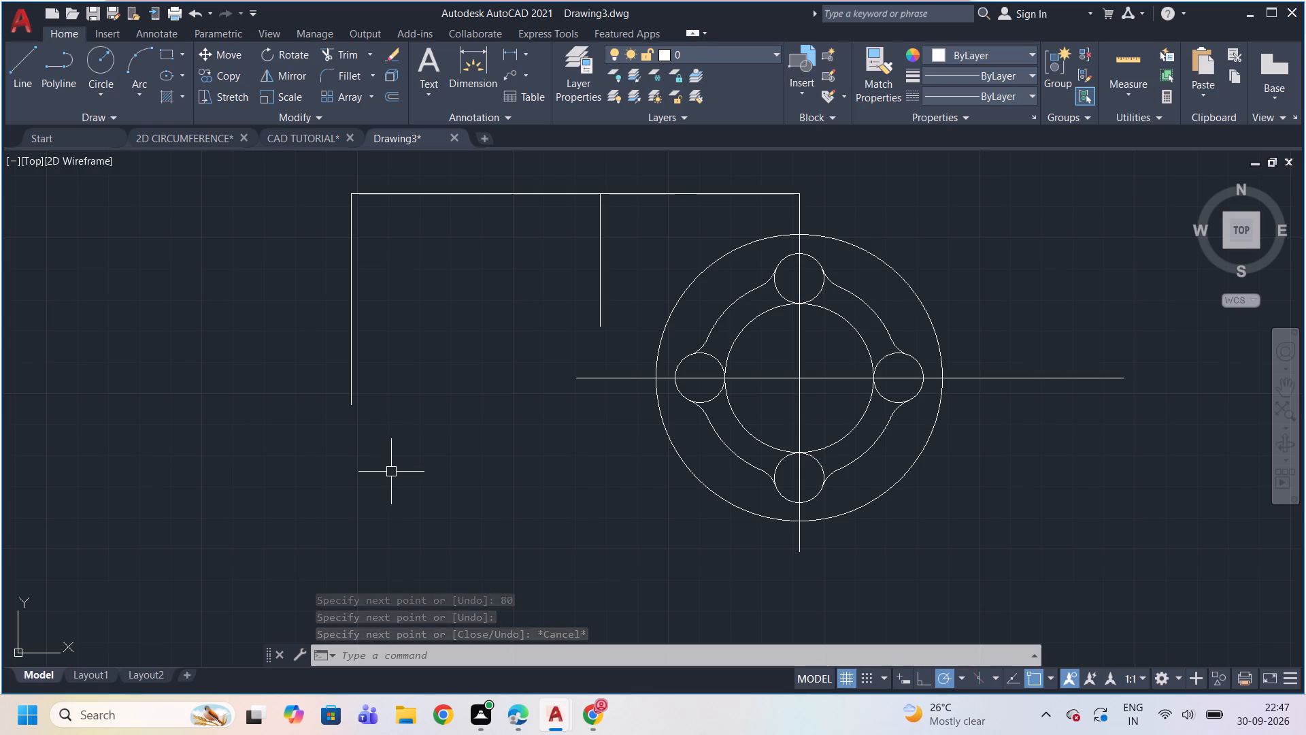
# Draw a horizontal line from the horizontal centre line's left end to just past the leftmost vertical line.
pyautogui.press('l')
pyautogui.press('Return')
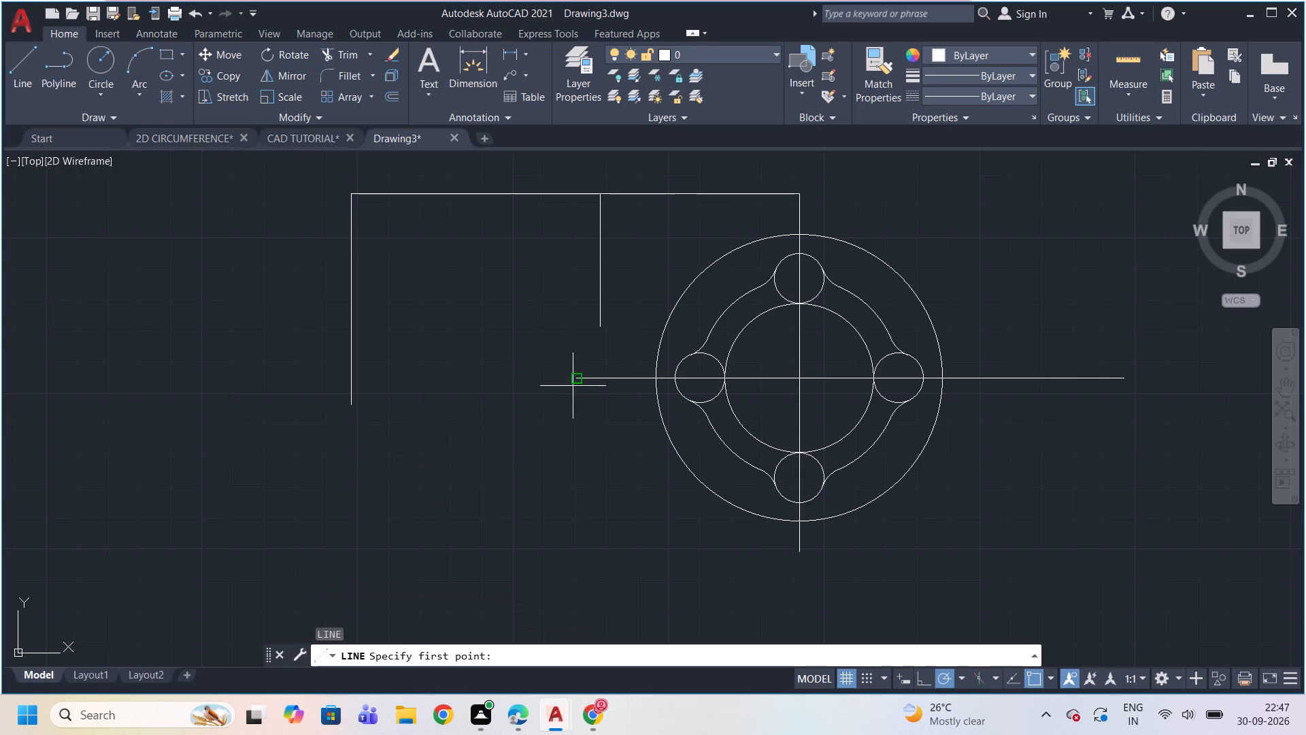
pyautogui.click(575, 375)
pyautogui.click(316, 381)
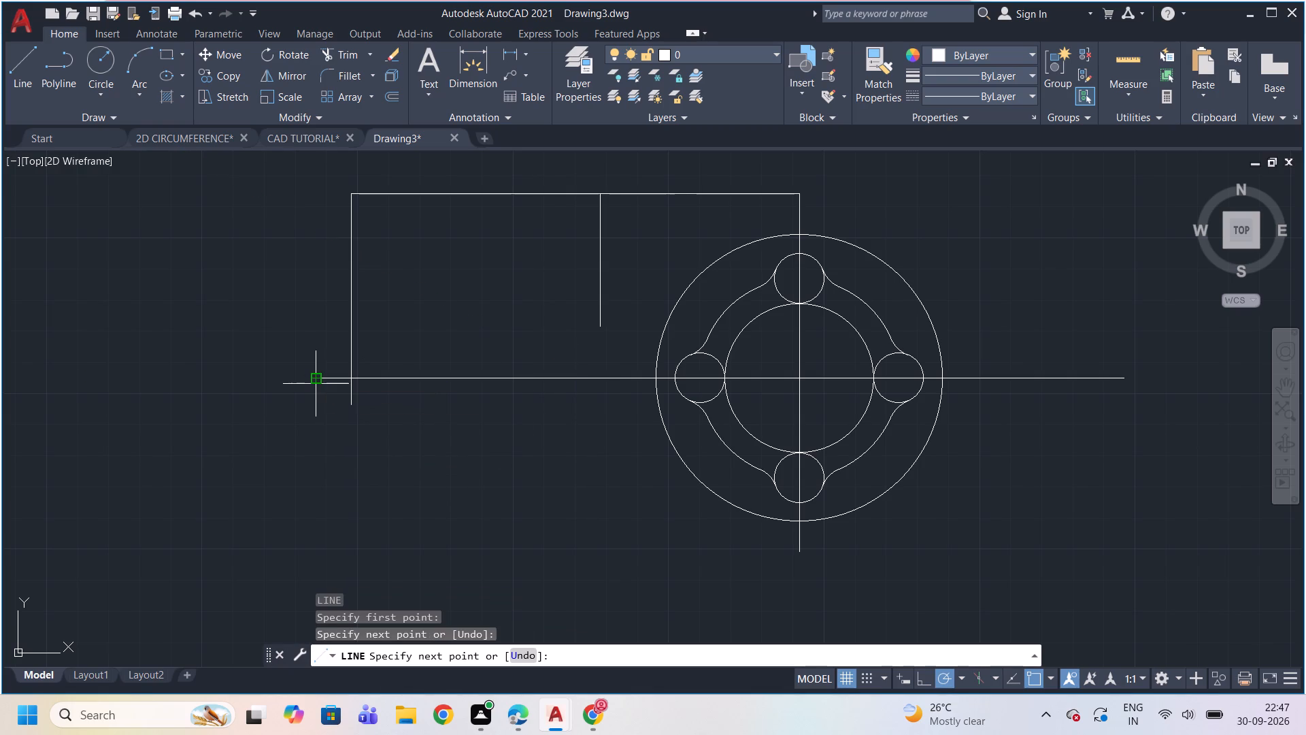
pyautogui.press('Escape')
# Trim the overhanging ends of the leftmost vertical line and the horizontal line where they cross.
pyautogui.write('TR')
pyautogui.press('Return')
pyautogui.press('Return')
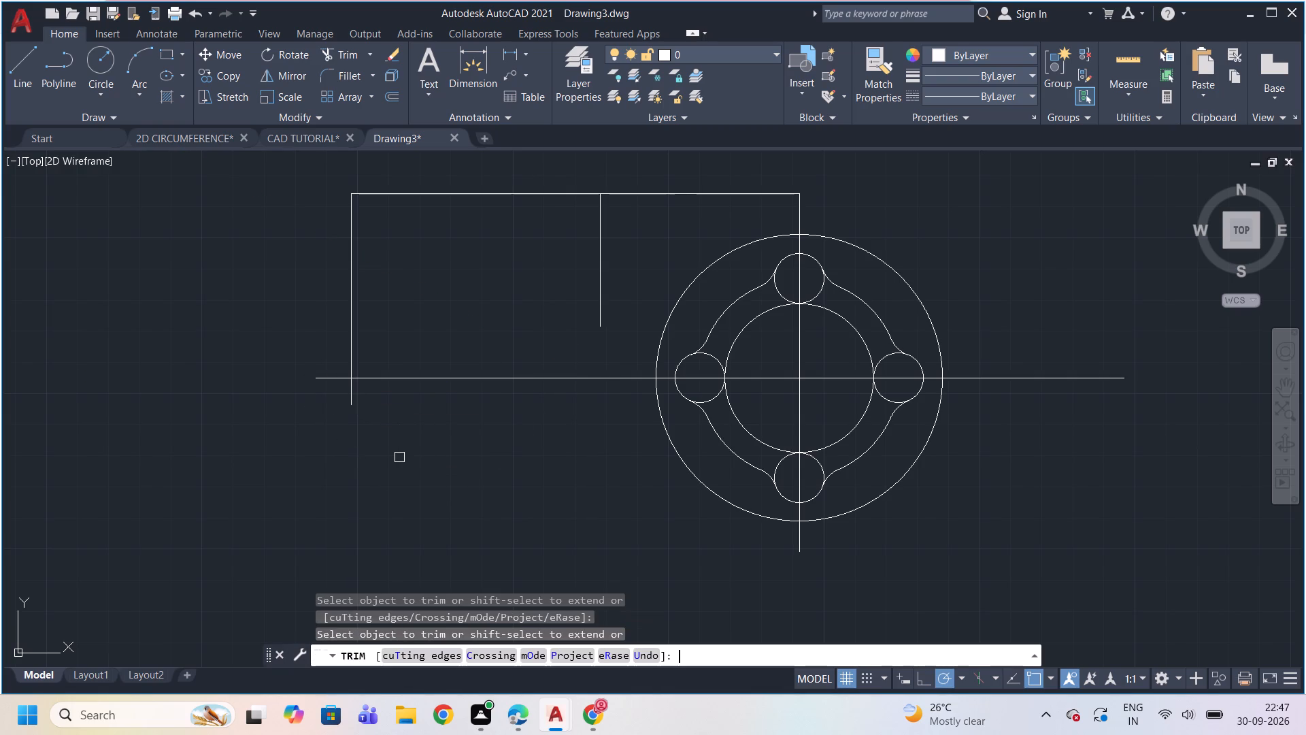
pyautogui.click(354, 401)
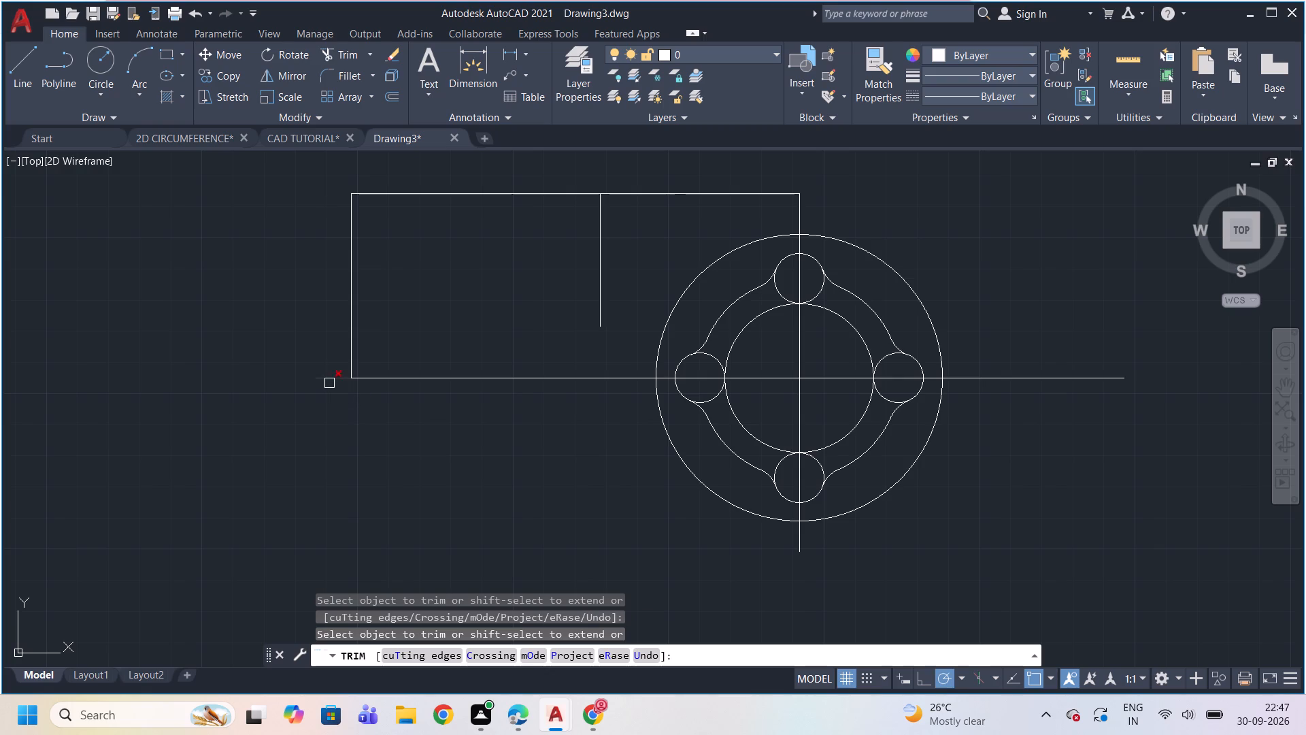
pyautogui.click(329, 379)
pyautogui.press('Escape')
# Extend the middle vertical line down to the horizontal centre line.
pyautogui.write('EX')
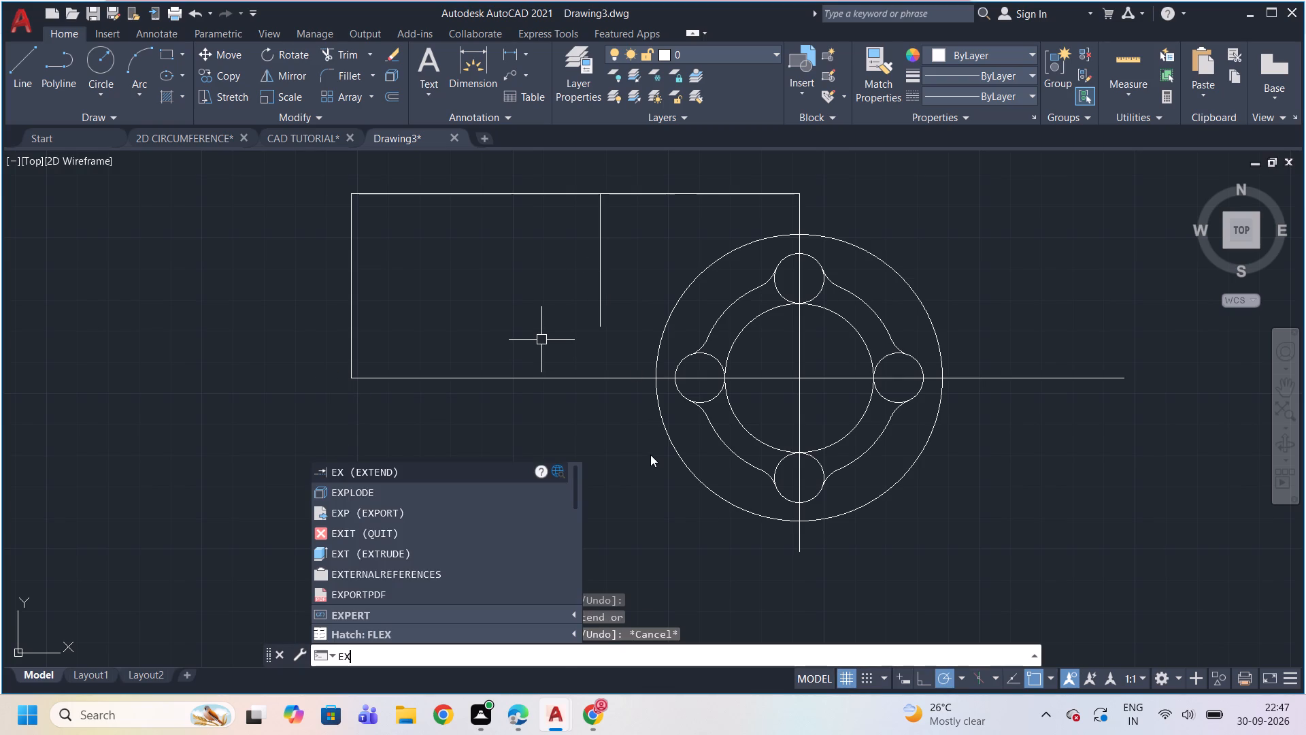
pyautogui.press('Return')
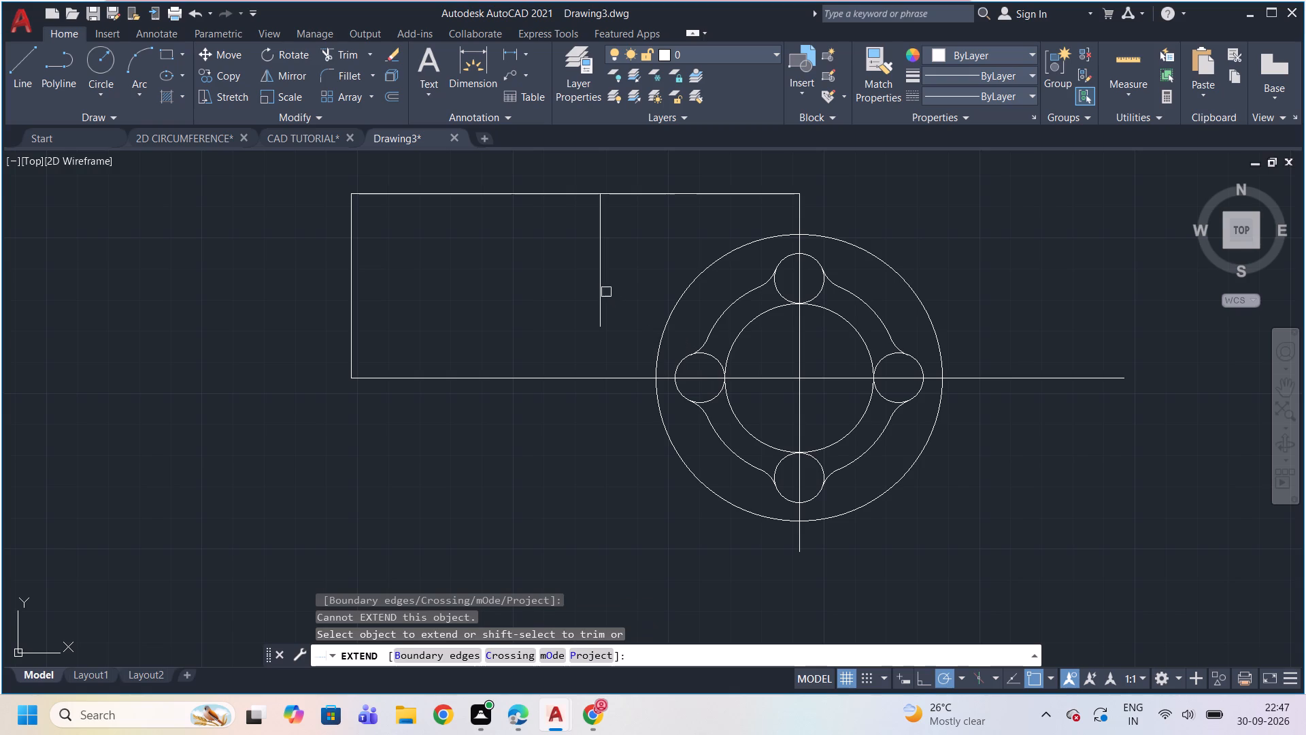
pyautogui.click(599, 288)
pyautogui.press('Escape')
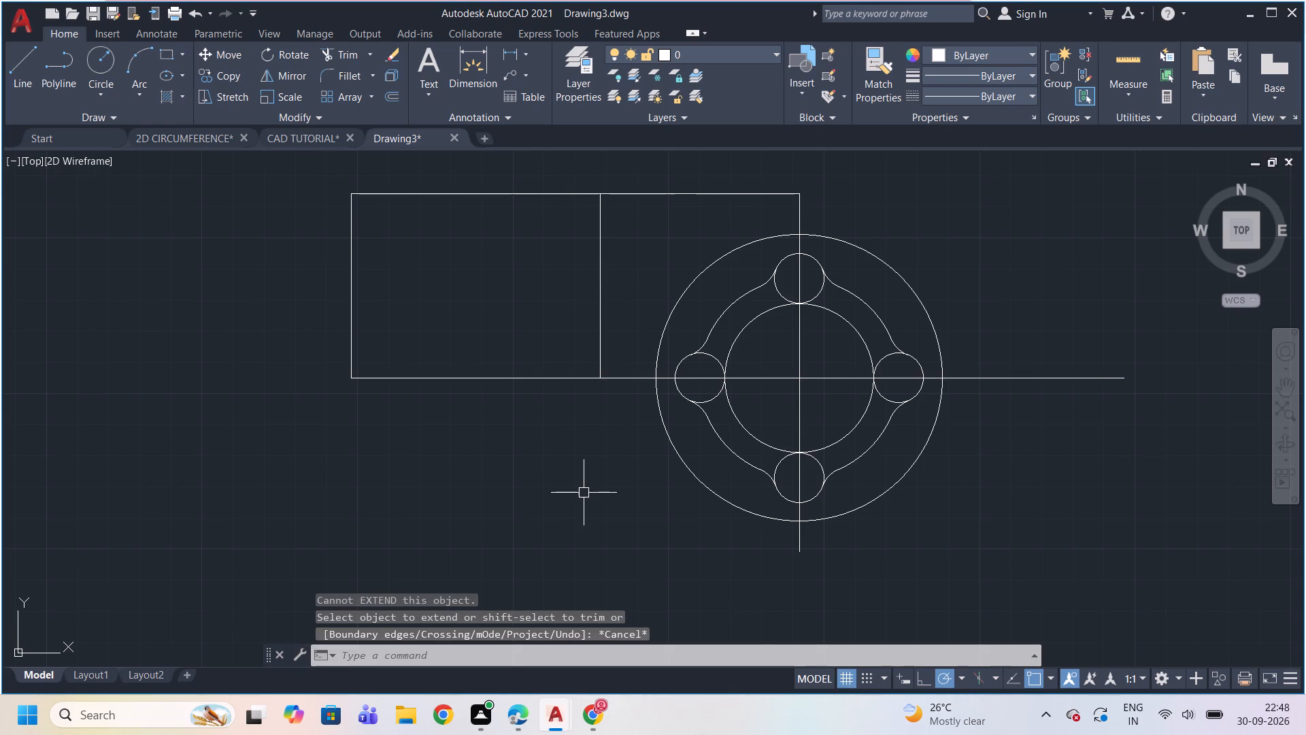
# Draw a circle of radius 10 centred where the middle vertical line meets the horizontal centre line.
pyautogui.press('c')
pyautogui.press('Return')
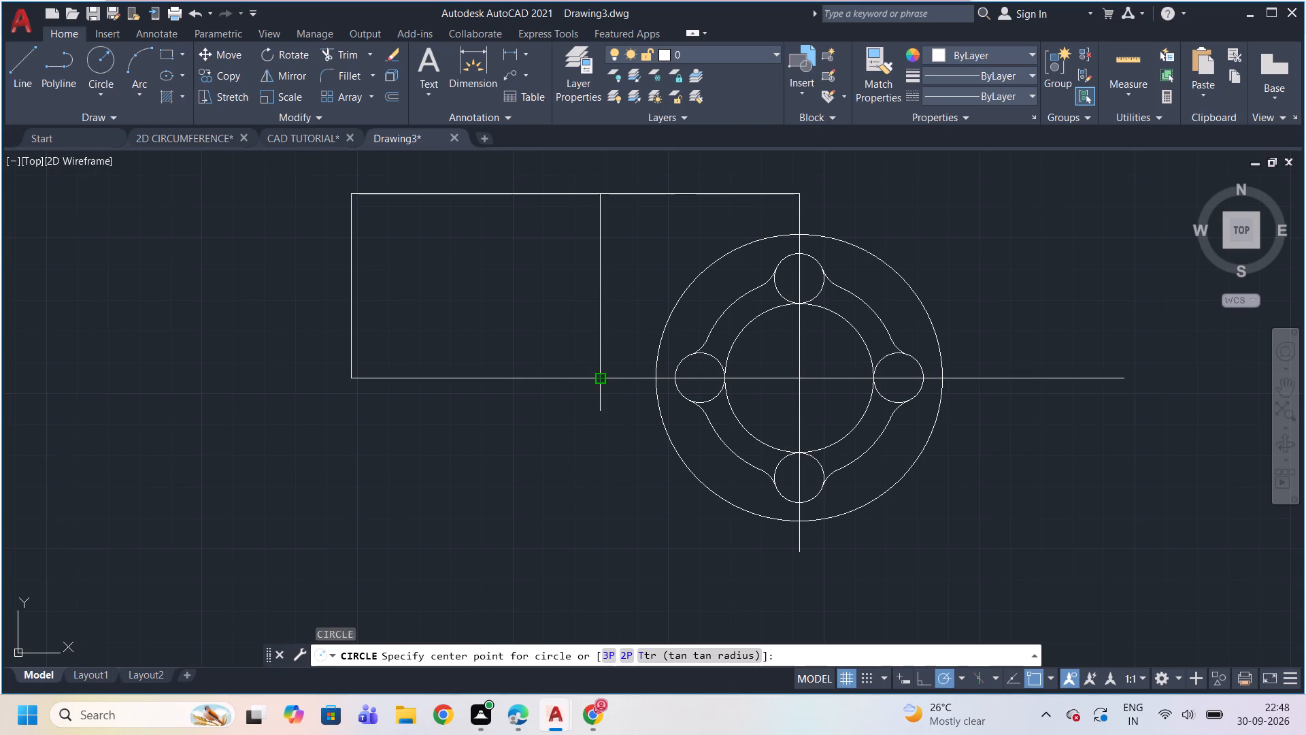
pyautogui.click(601, 380)
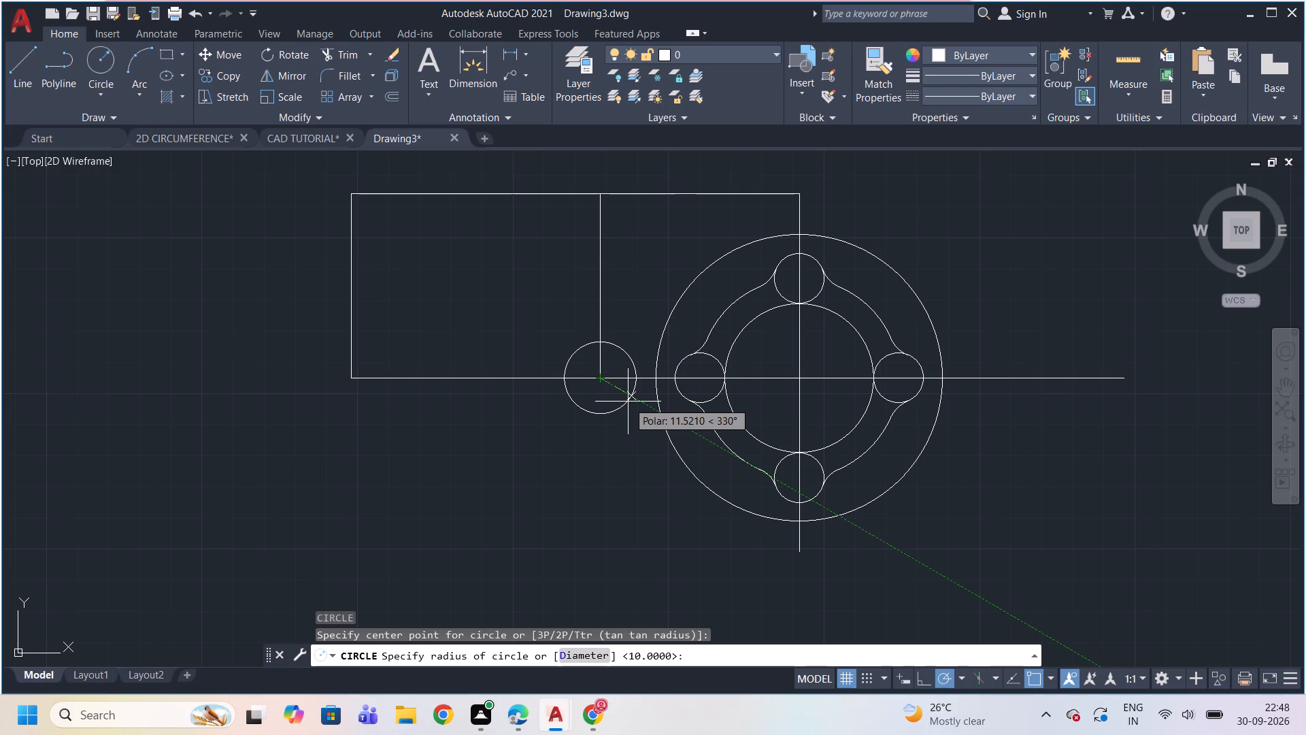
pyautogui.write('10')
pyautogui.press('Return')
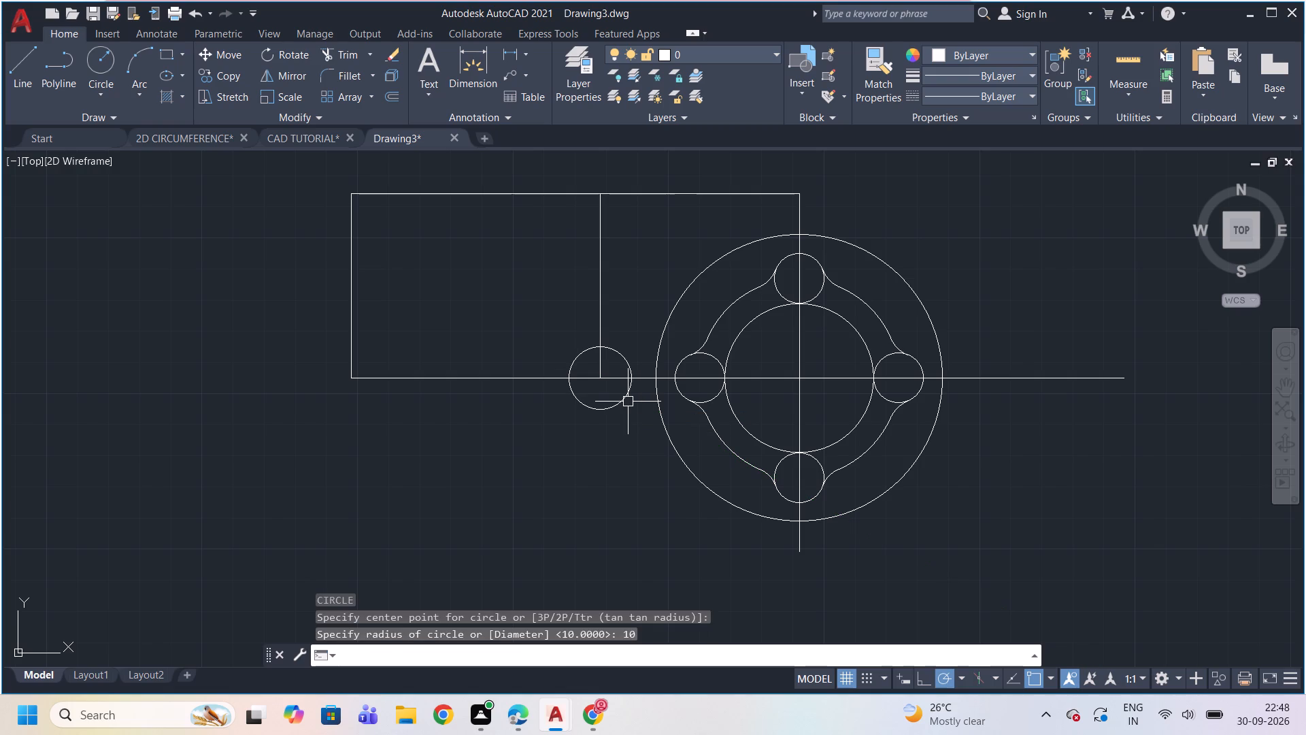
# Draw a circle of radius 1010 centred where the leftmost vertical line meets the horizontal line.
pyautogui.press('c')
pyautogui.press('Return')
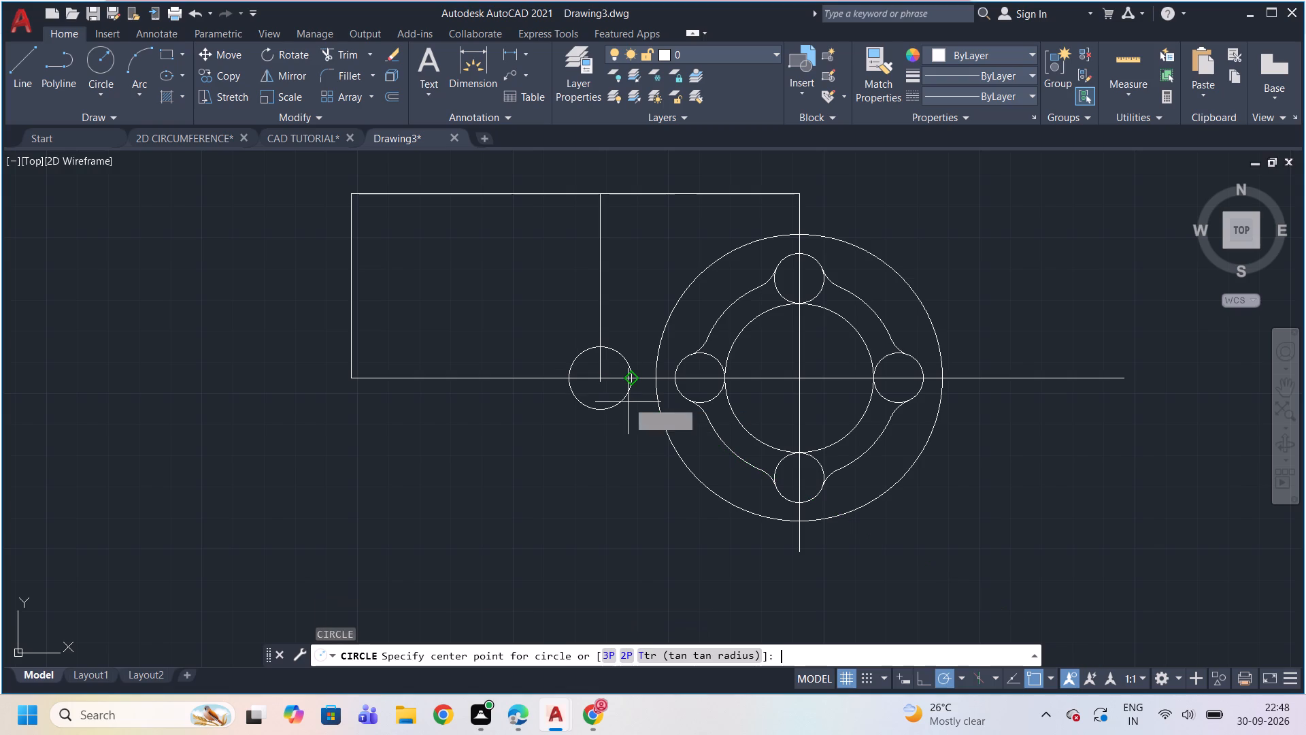
pyautogui.click(354, 376)
pyautogui.write('10')
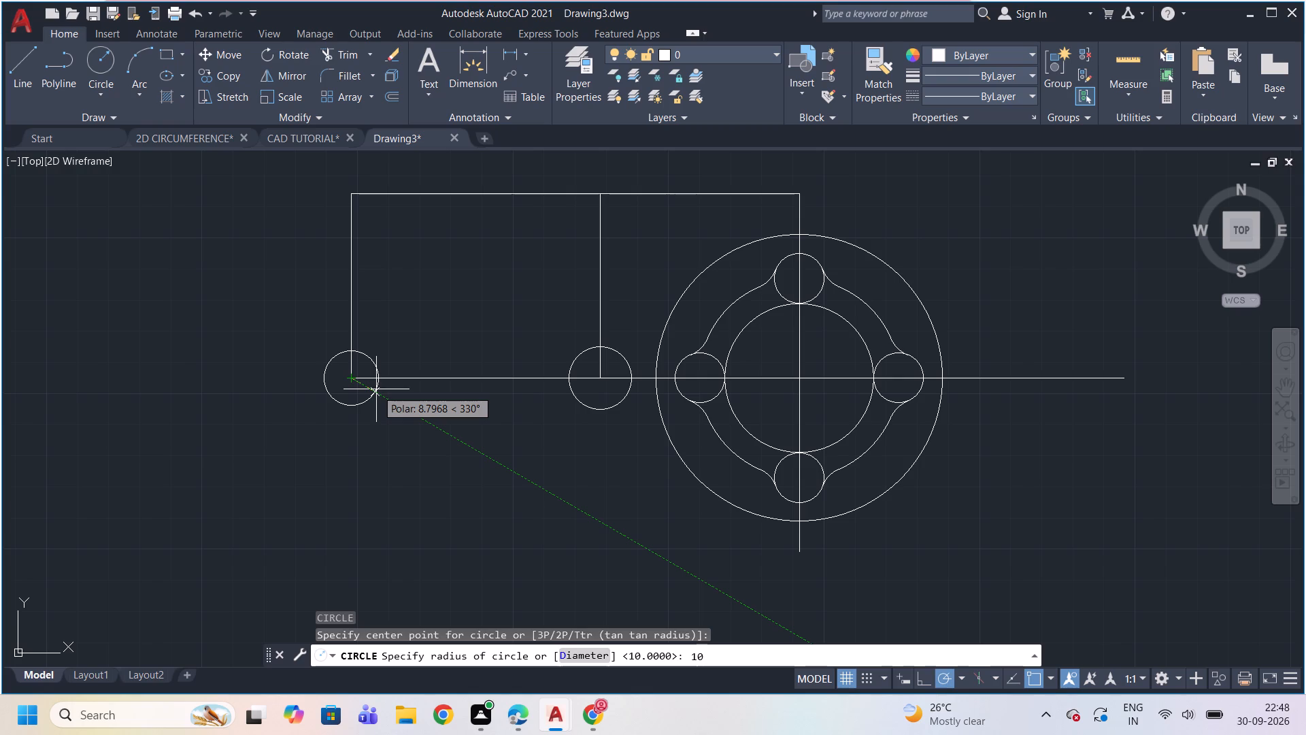
pyautogui.write('10')
pyautogui.press('Return')
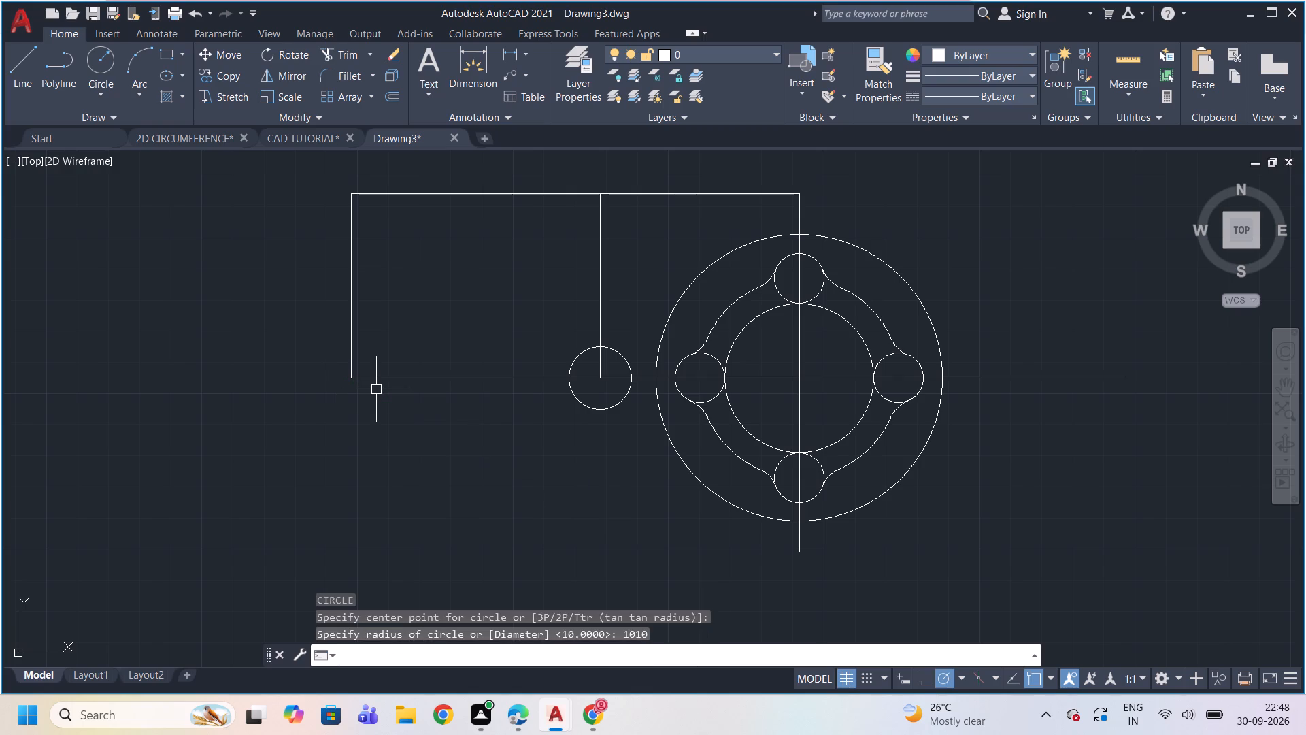
# Draw a circle of radius 10 centred where the leftmost vertical line meets the horizontal line.
pyautogui.press('c')
pyautogui.press('Return')
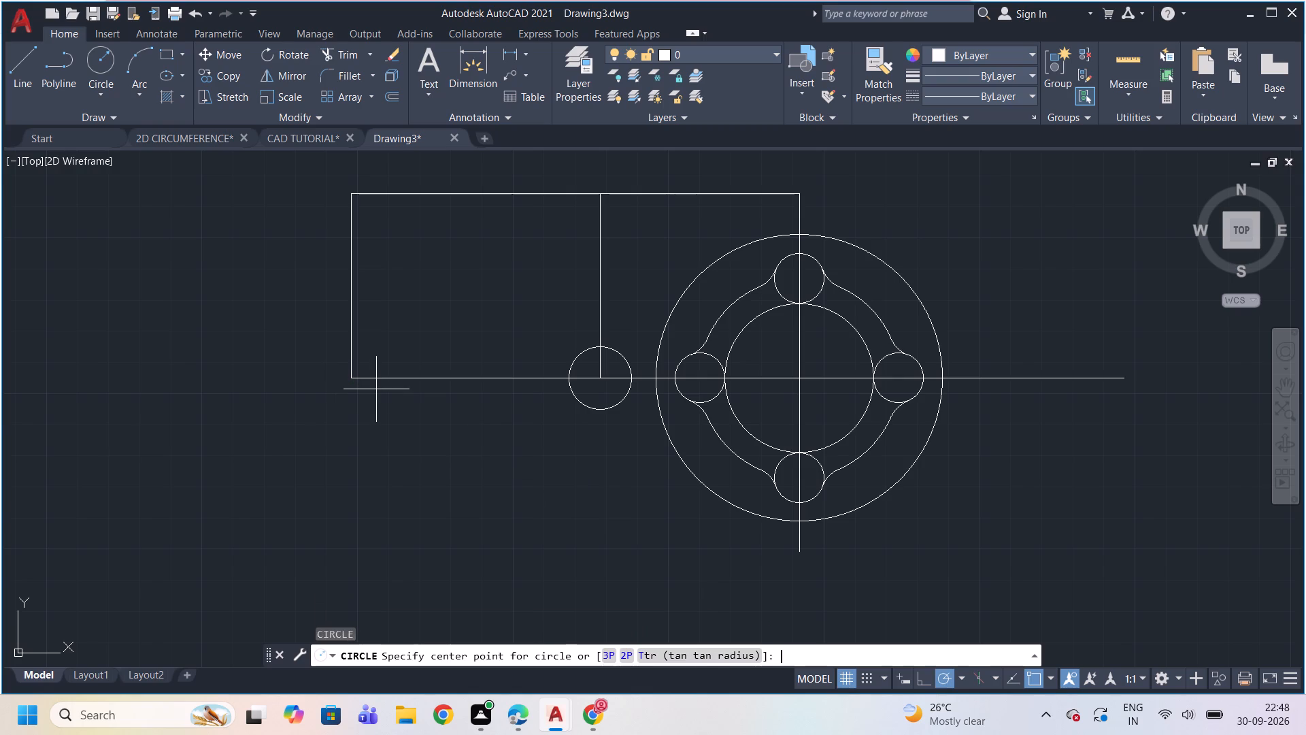
pyautogui.click(354, 377)
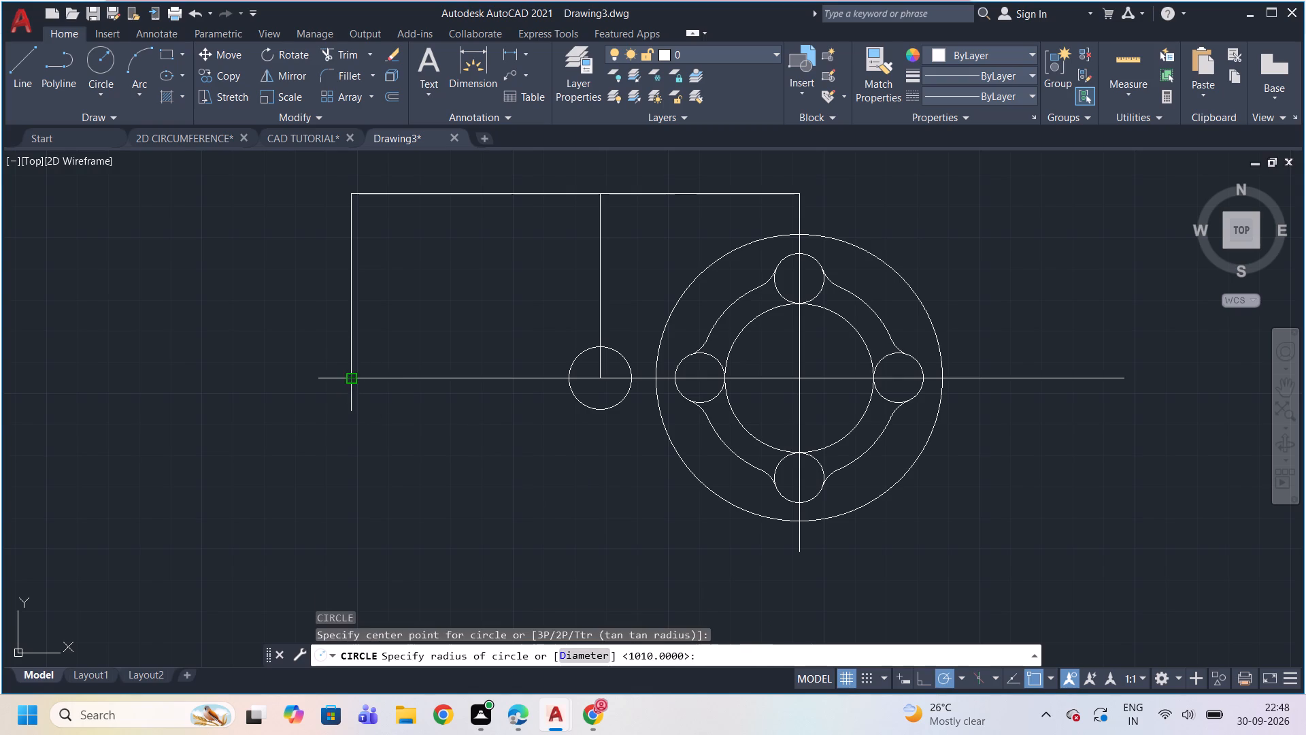
pyautogui.write('10')
pyautogui.press('Return')
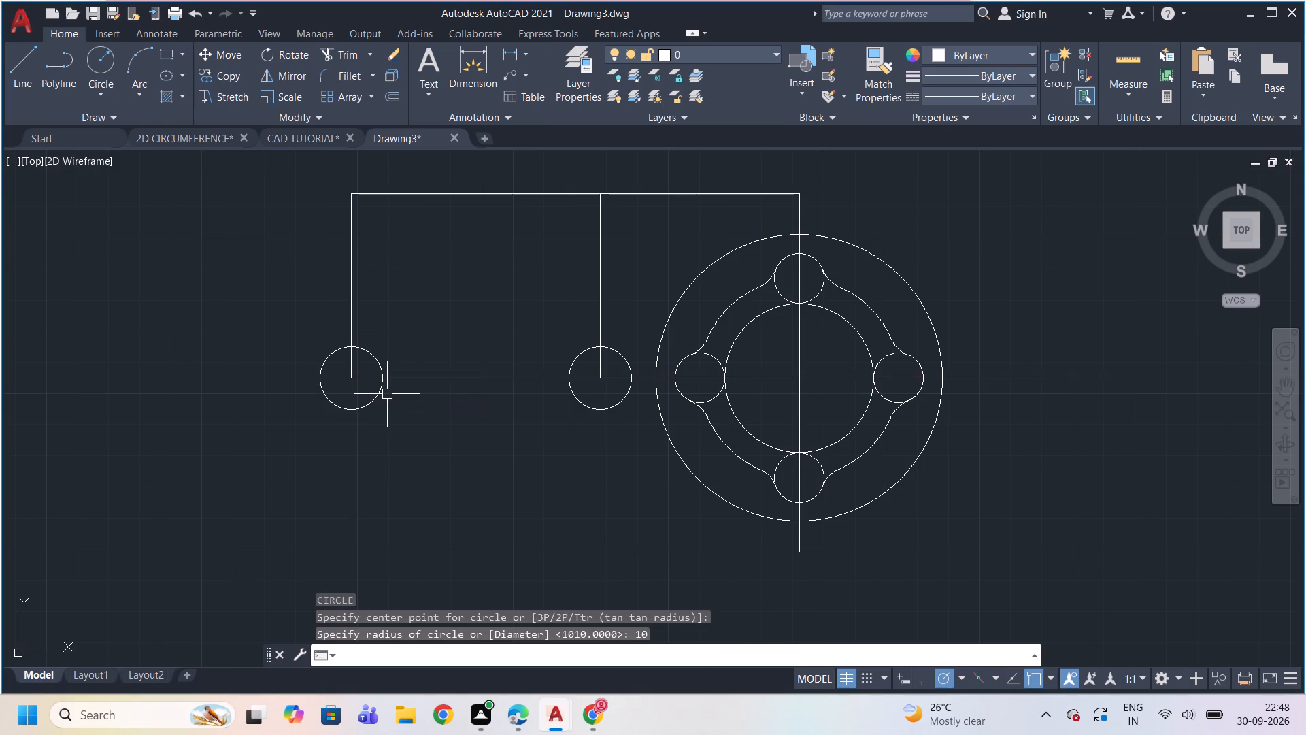
# Draw a concentric circle of radius 20 around the leftmost radius 10 circle.
pyautogui.press('c')
pyautogui.press('Return')
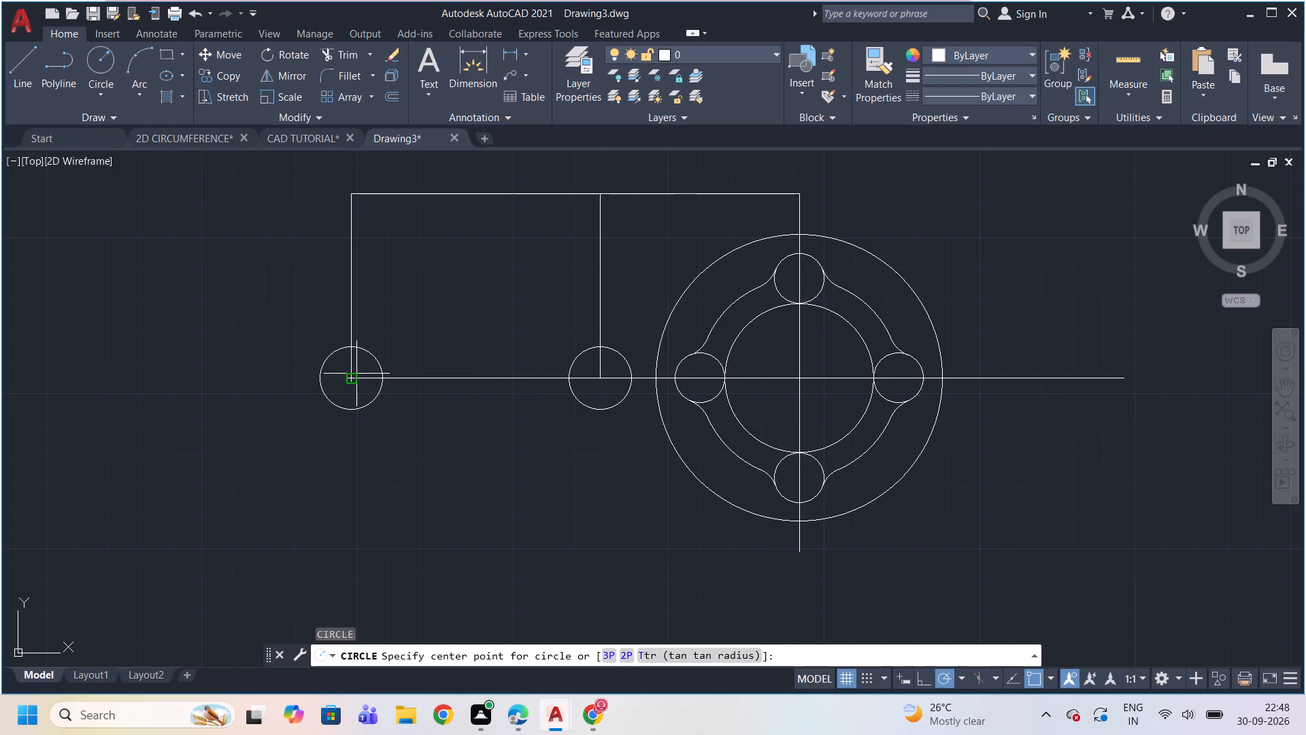
pyautogui.click(352, 378)
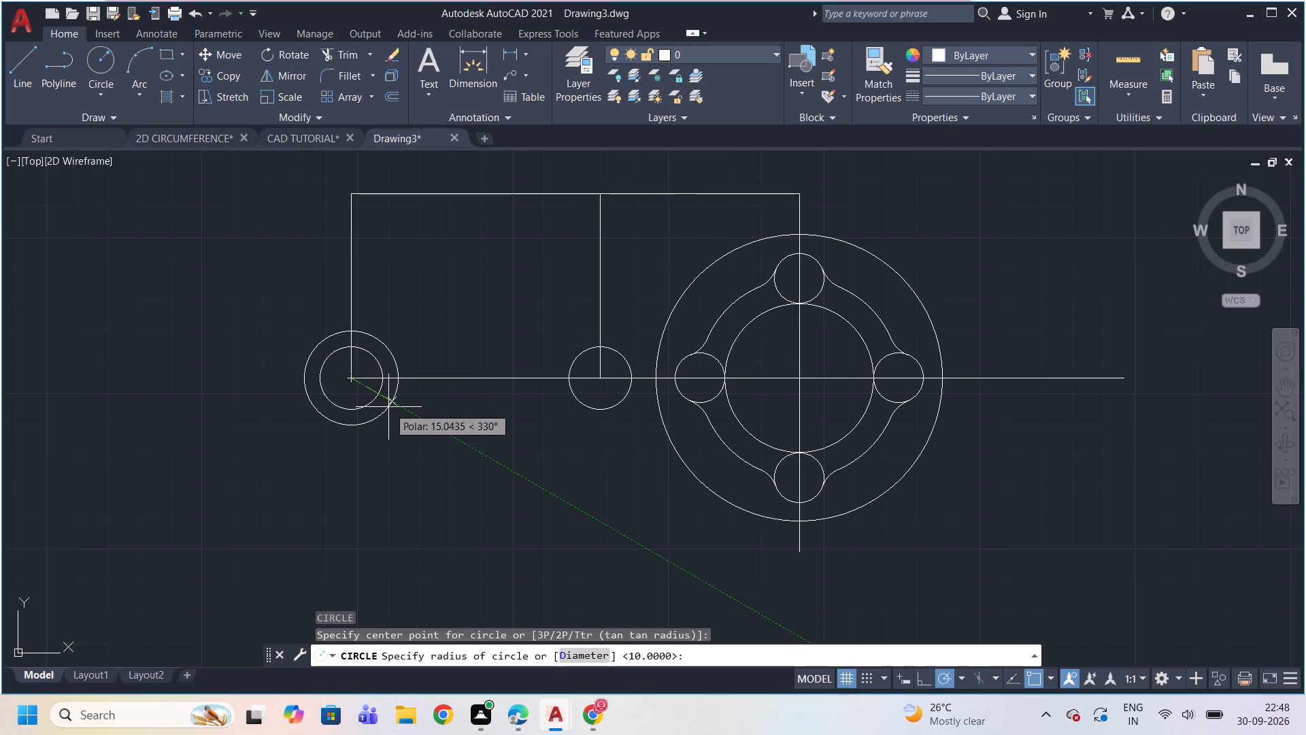
pyautogui.write('20')
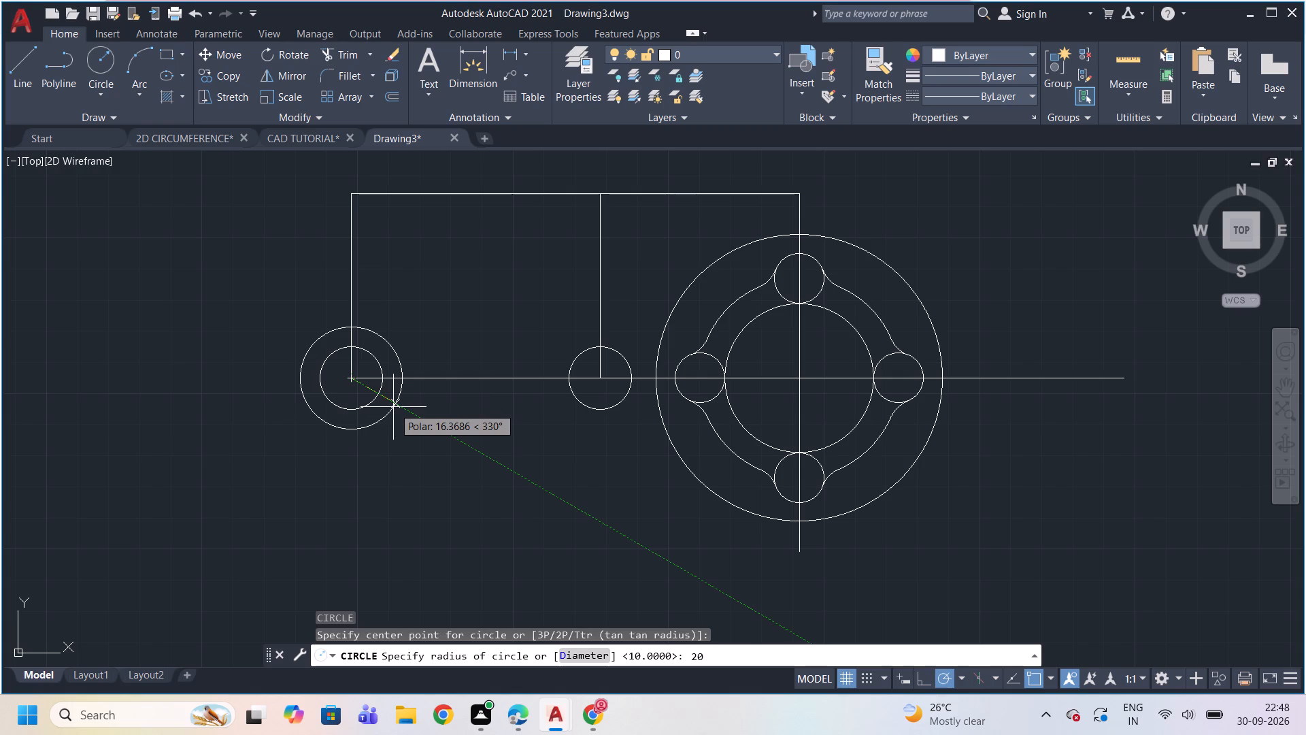
pyautogui.press('Return')
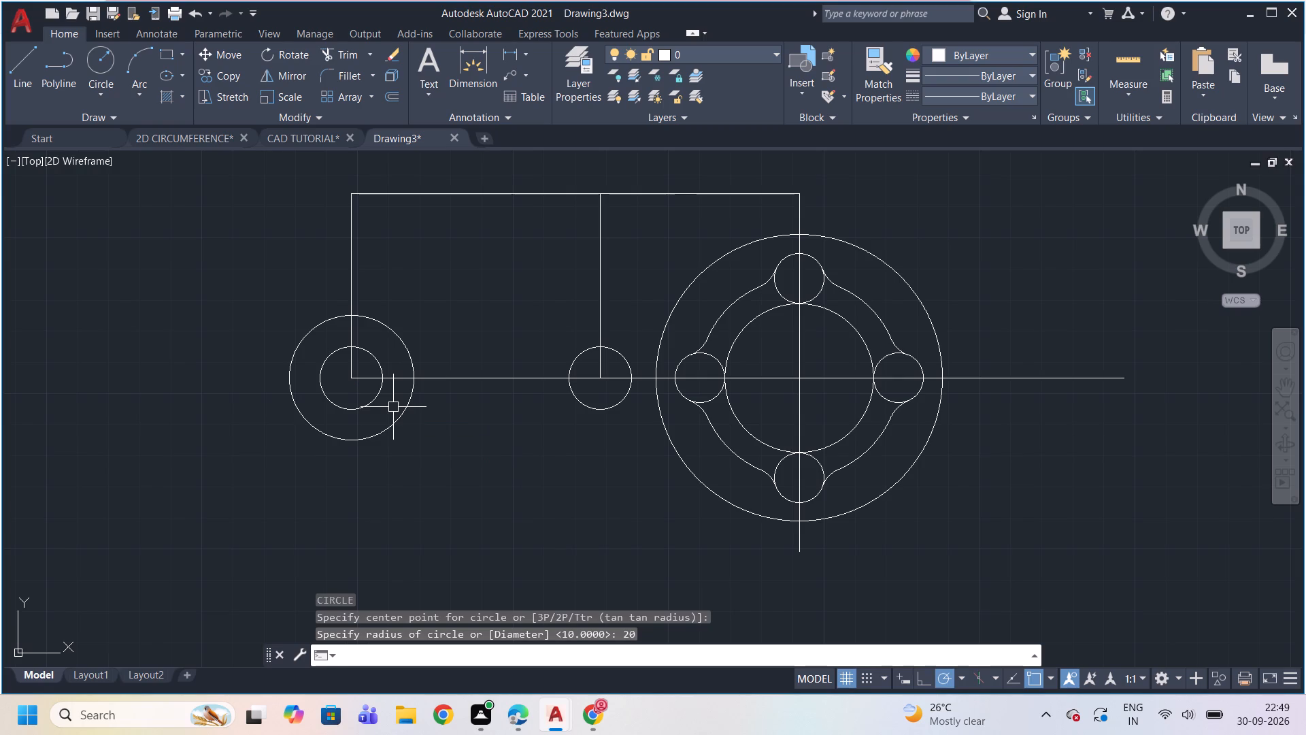
# Draw a horizontal line from the top of the radius 20 circle rightward to the middle vertical line.
pyautogui.press('l')
pyautogui.press('Return')
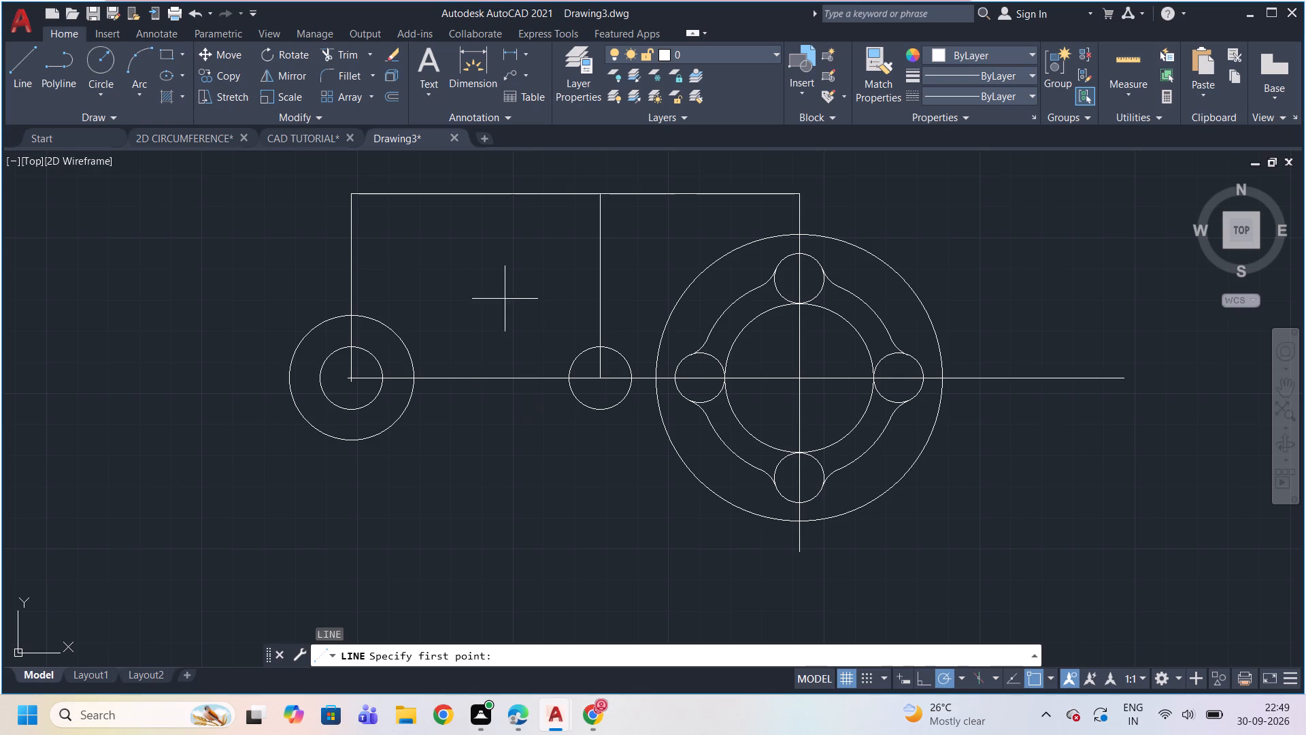
pyautogui.click(348, 317)
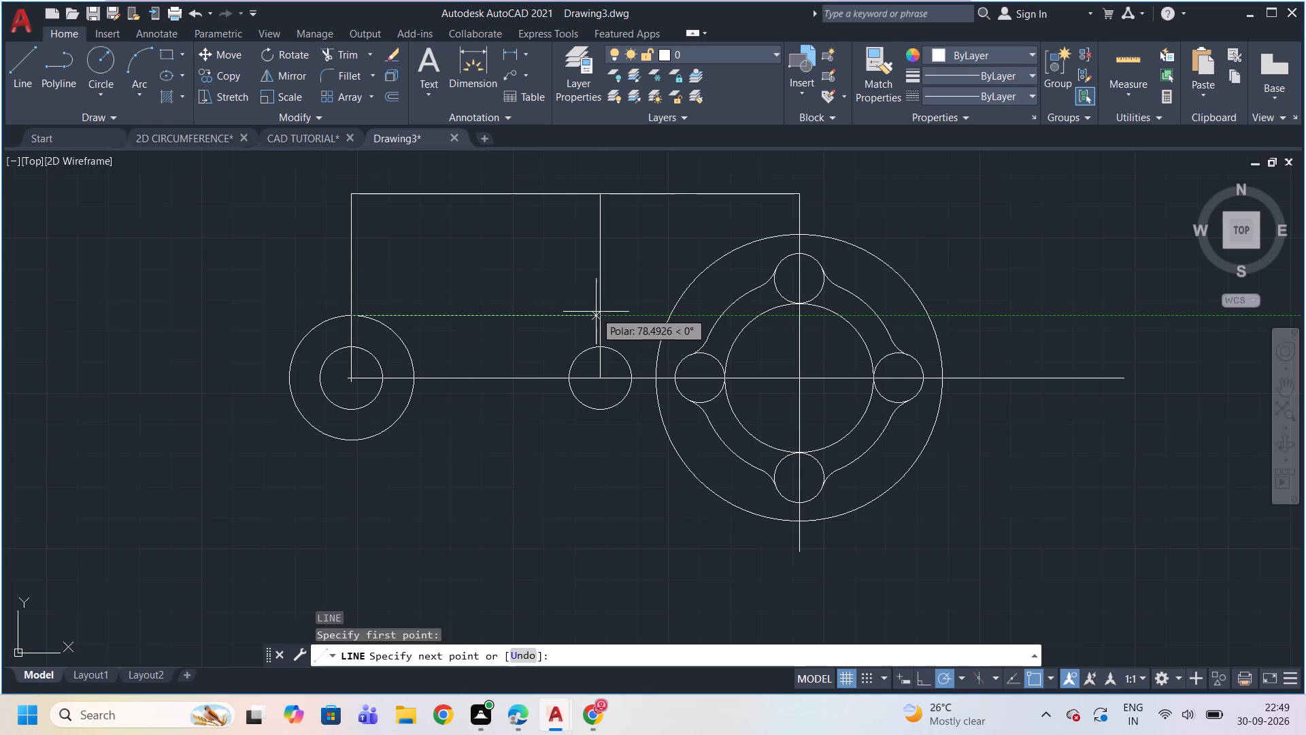
pyautogui.click(601, 313)
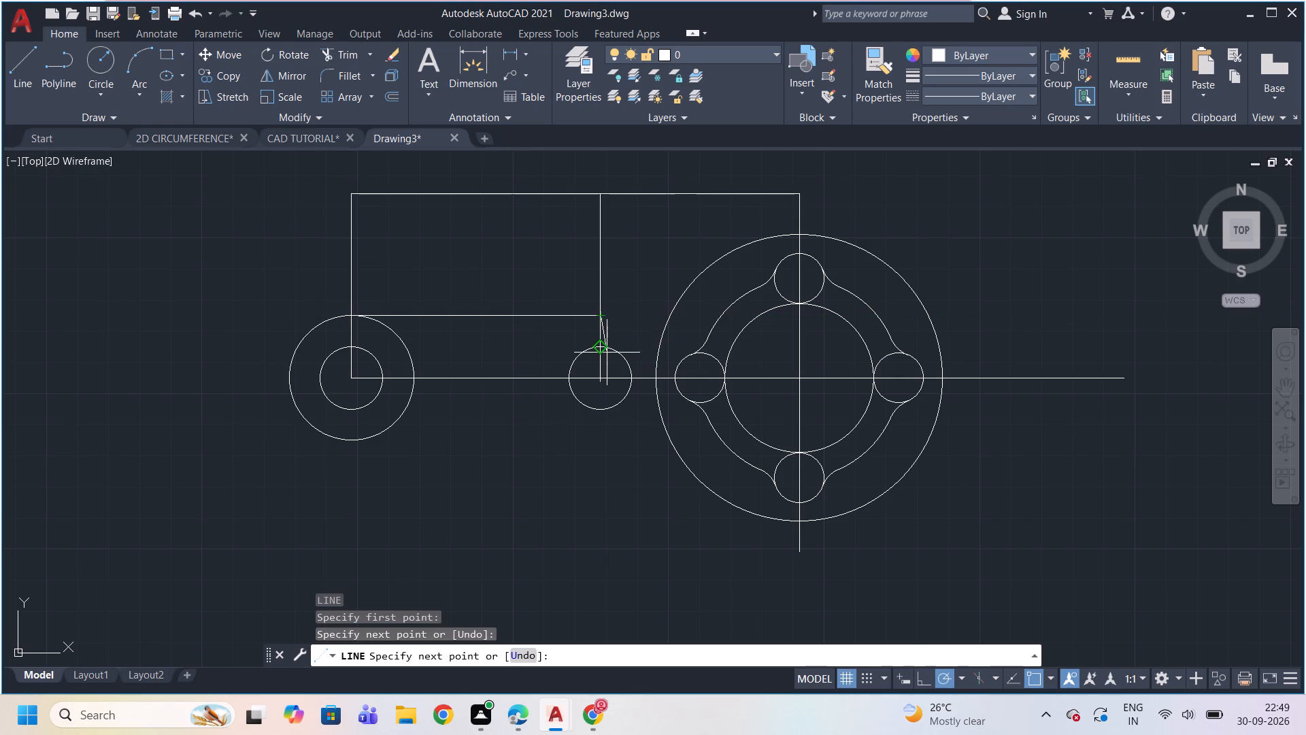
pyautogui.press('Escape')
# Draw a horizontal line from the bottom of the radius 20 circle rightward to directly below the middle circle's centre.
pyautogui.press('l')
pyautogui.press('Return')
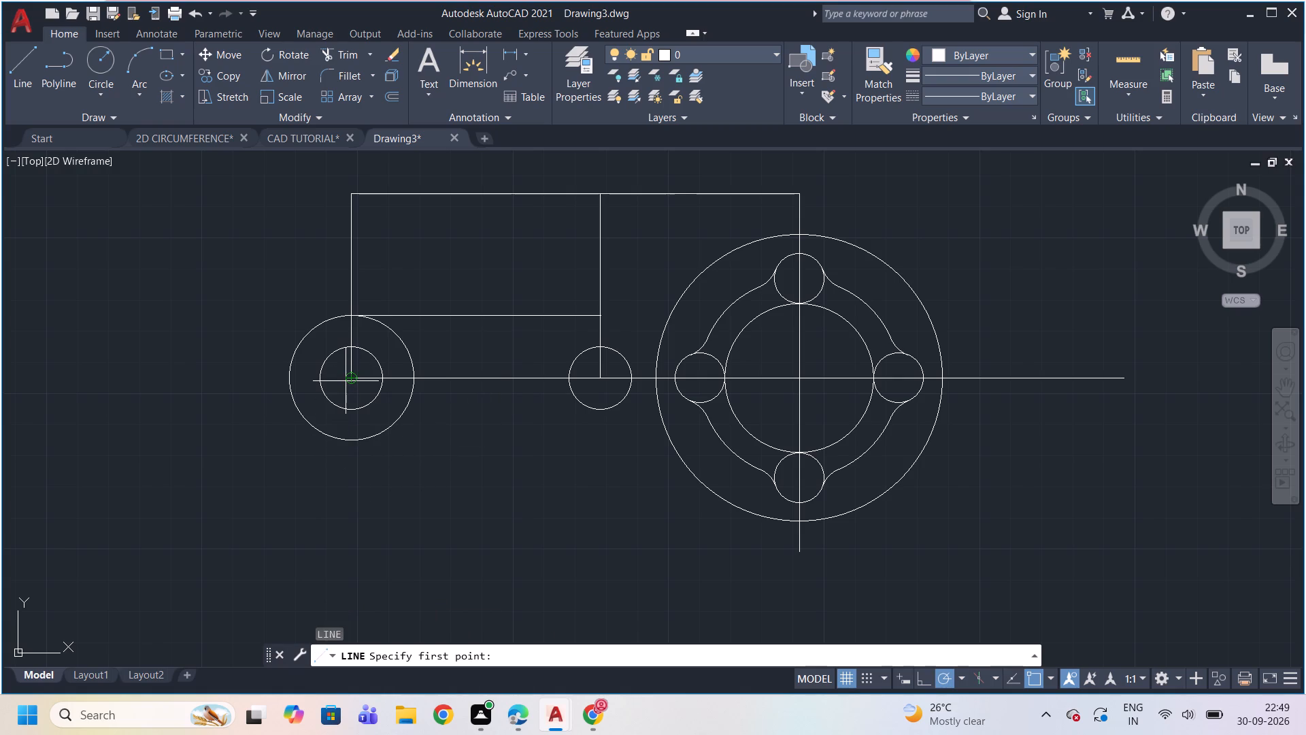
pyautogui.click(351, 438)
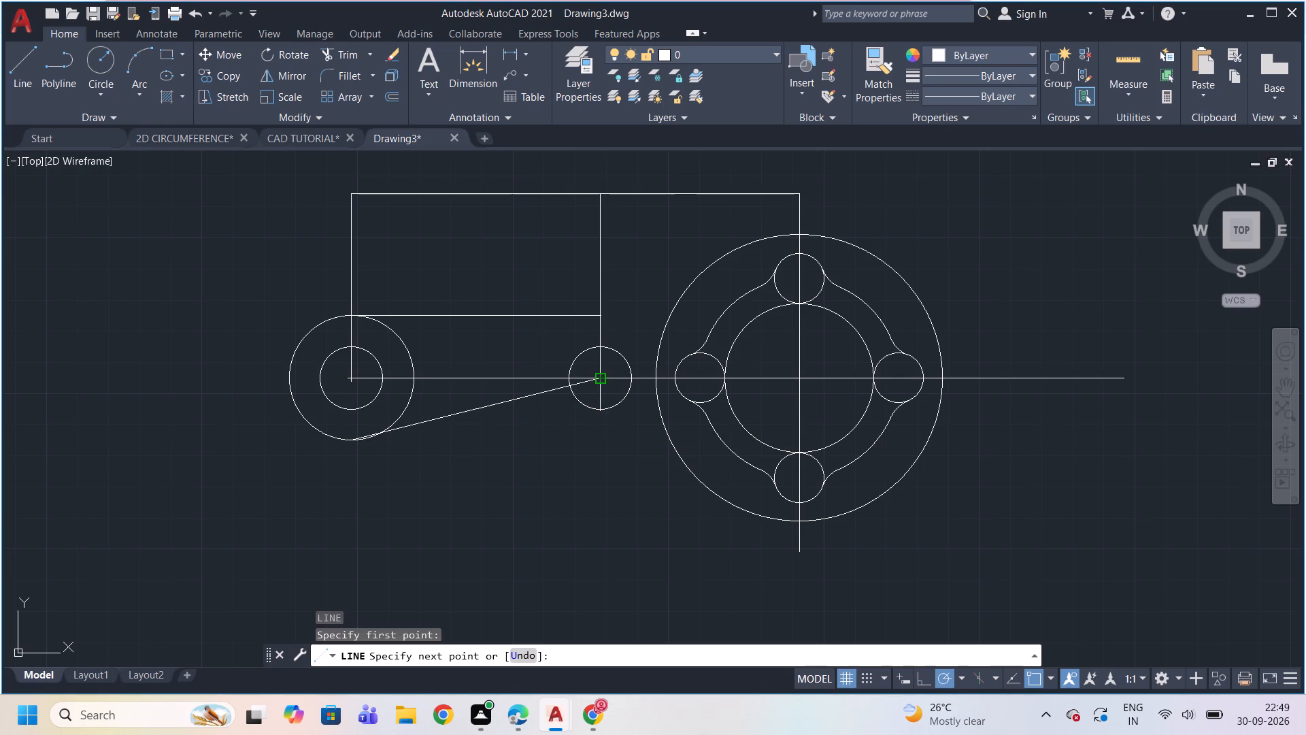
pyautogui.click(601, 442)
pyautogui.press('Escape')
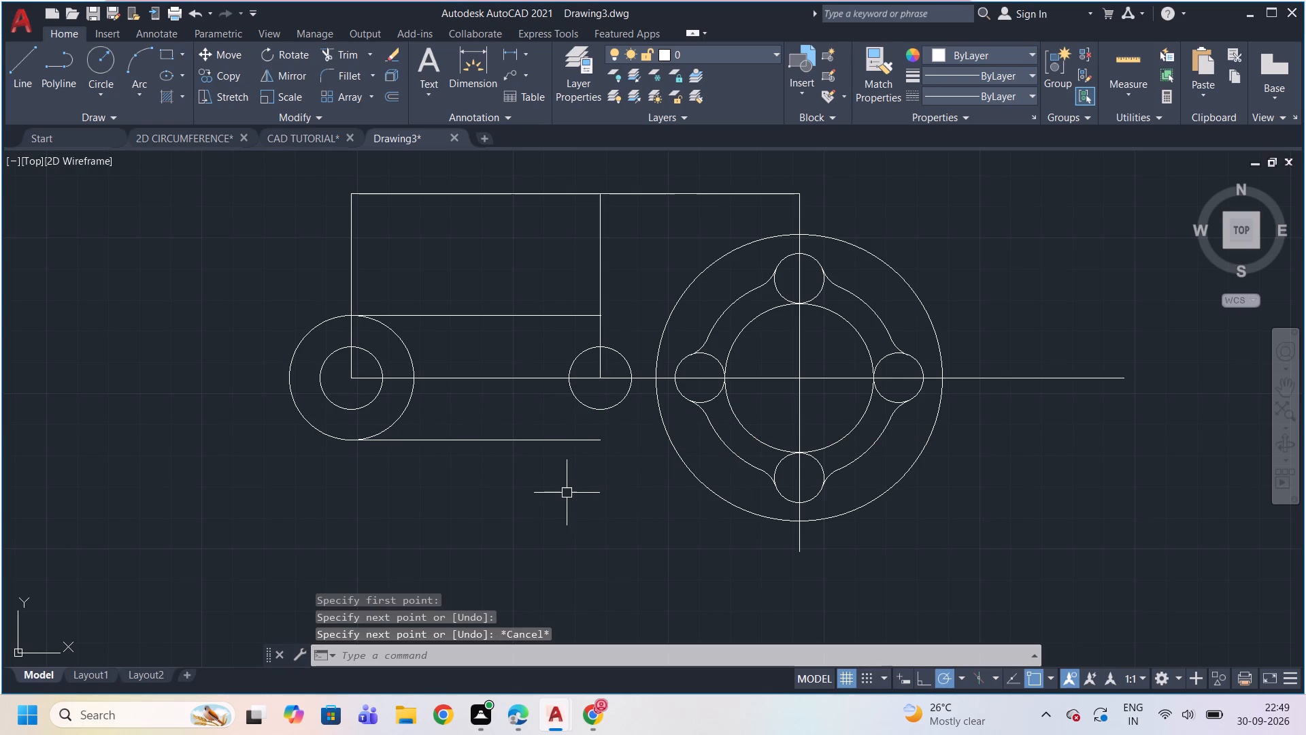
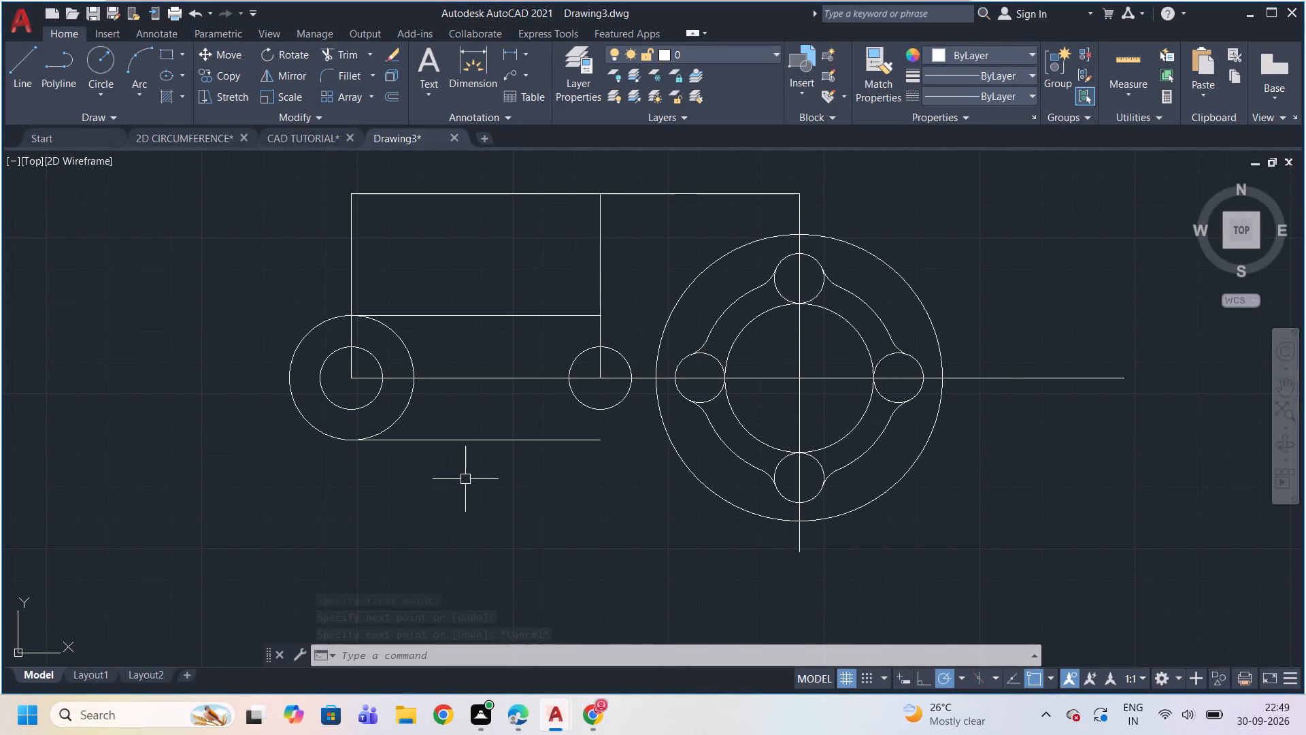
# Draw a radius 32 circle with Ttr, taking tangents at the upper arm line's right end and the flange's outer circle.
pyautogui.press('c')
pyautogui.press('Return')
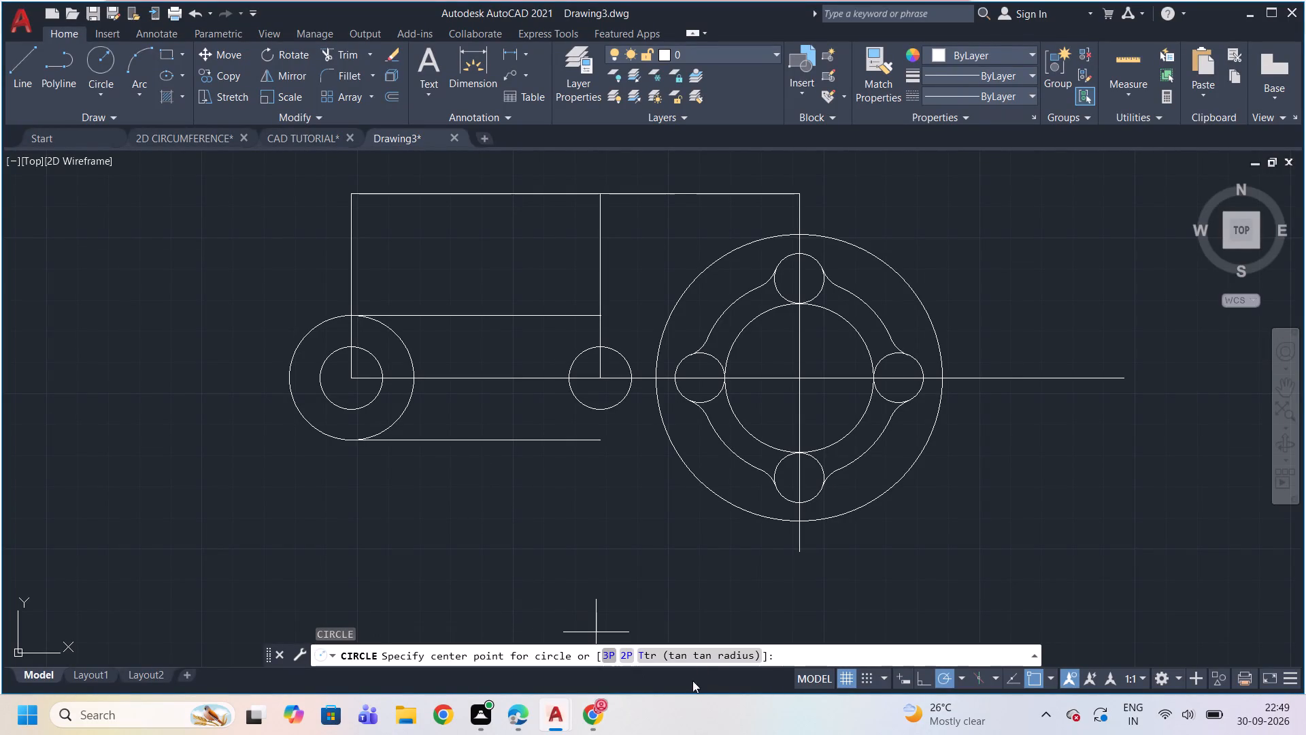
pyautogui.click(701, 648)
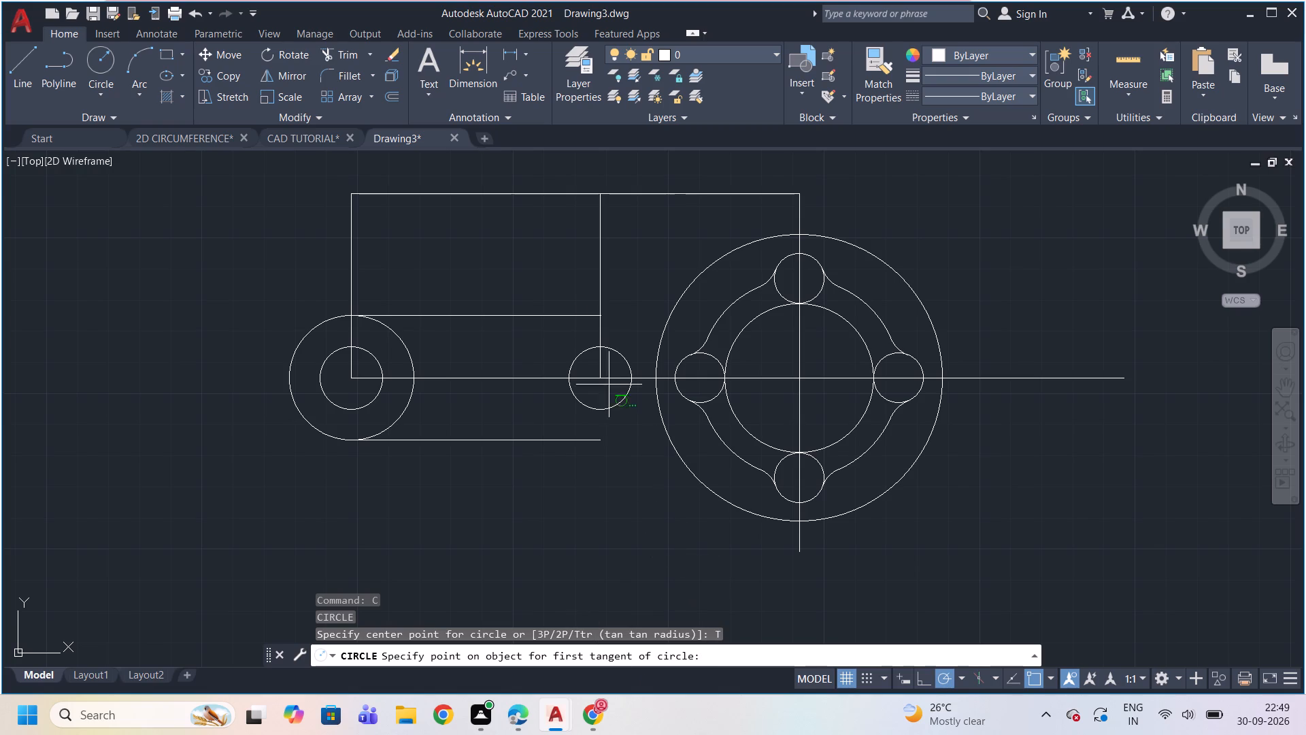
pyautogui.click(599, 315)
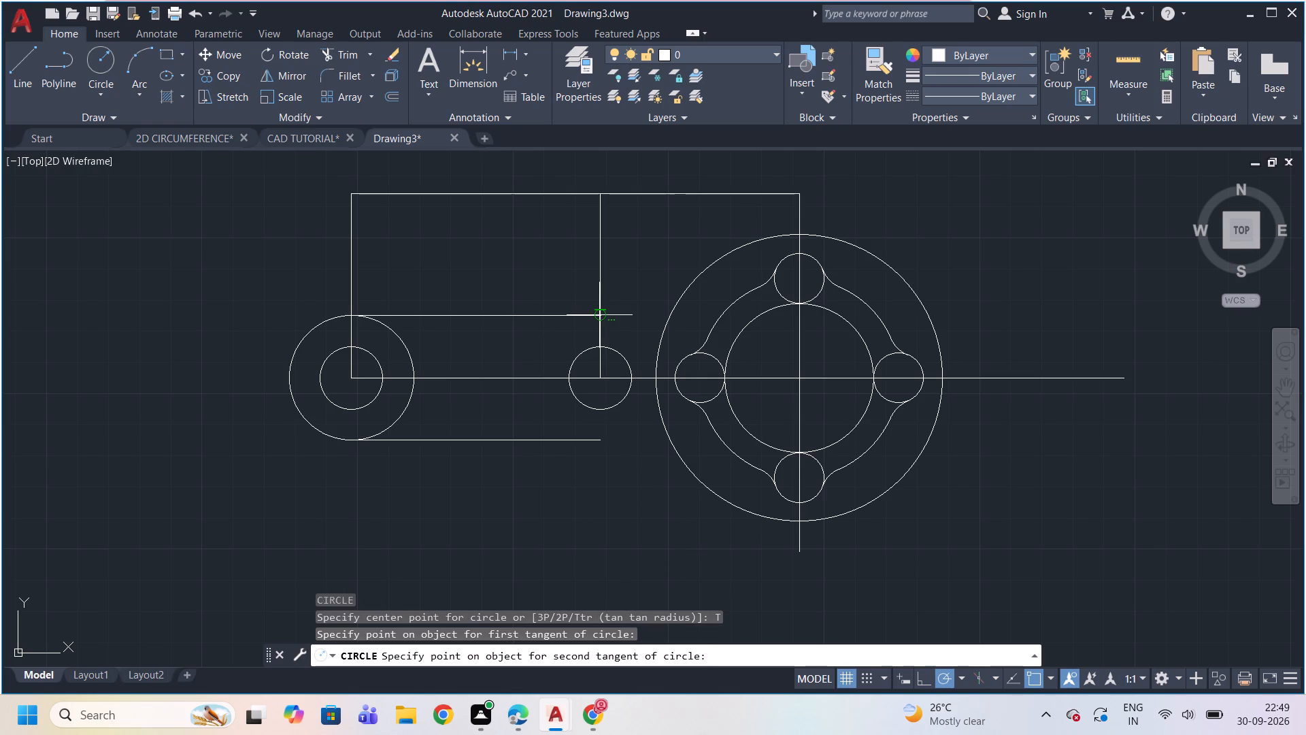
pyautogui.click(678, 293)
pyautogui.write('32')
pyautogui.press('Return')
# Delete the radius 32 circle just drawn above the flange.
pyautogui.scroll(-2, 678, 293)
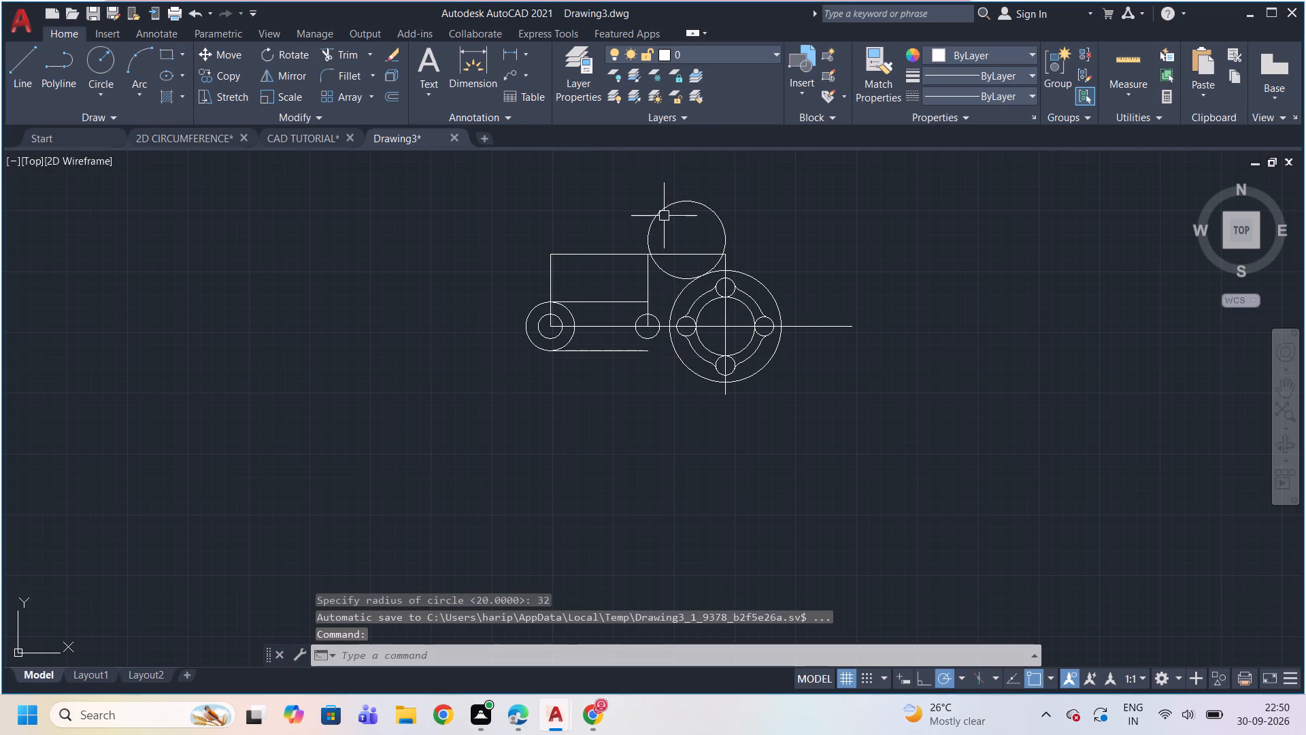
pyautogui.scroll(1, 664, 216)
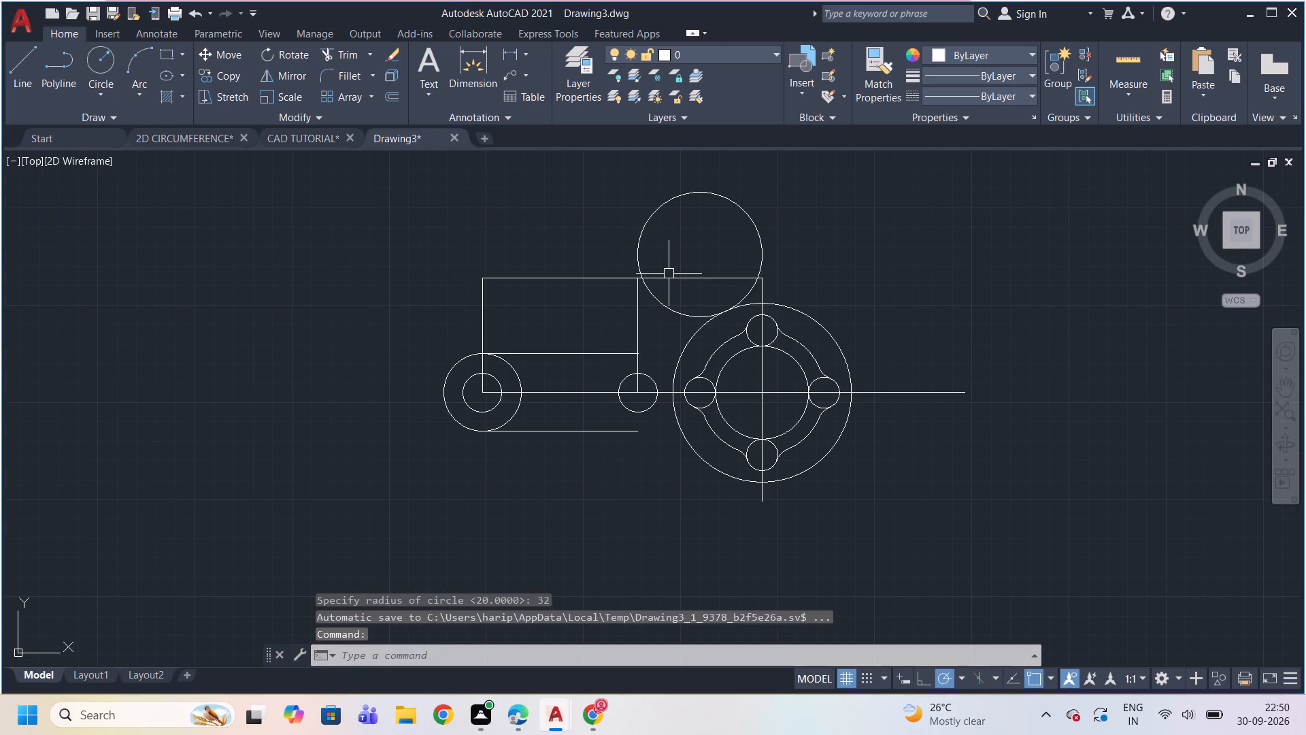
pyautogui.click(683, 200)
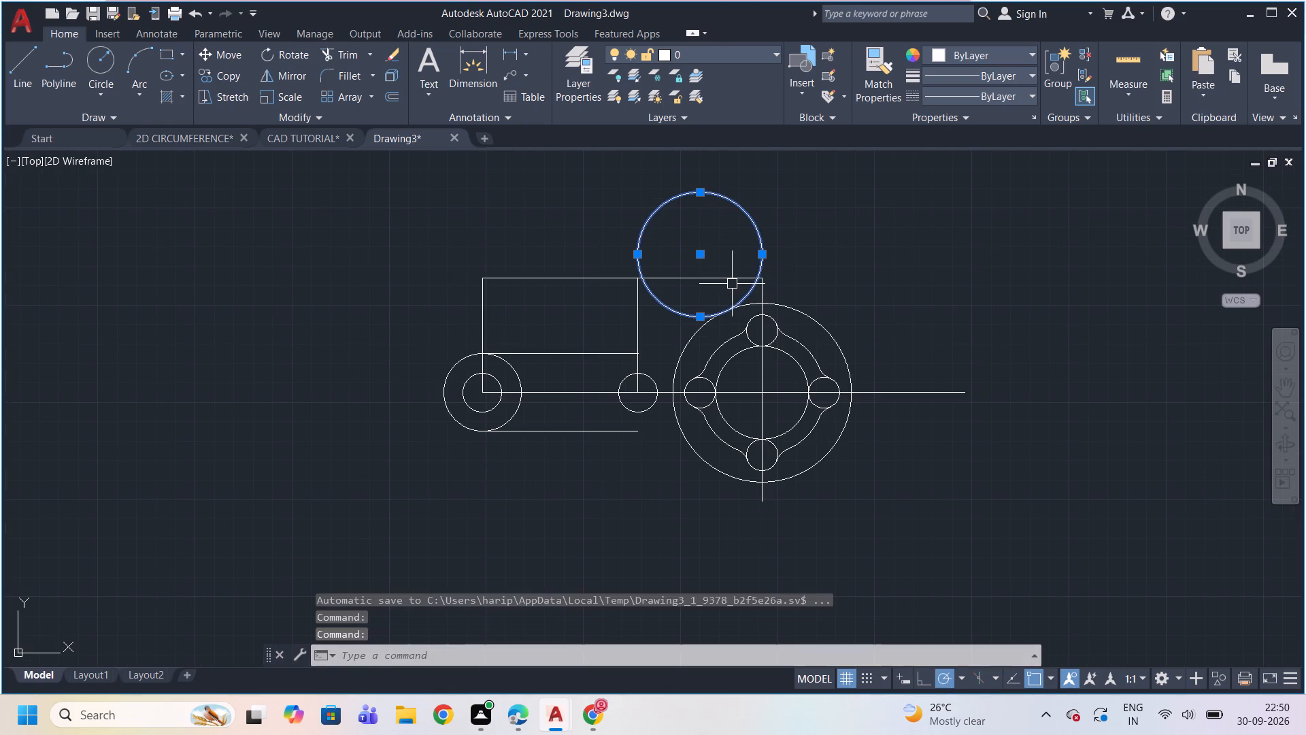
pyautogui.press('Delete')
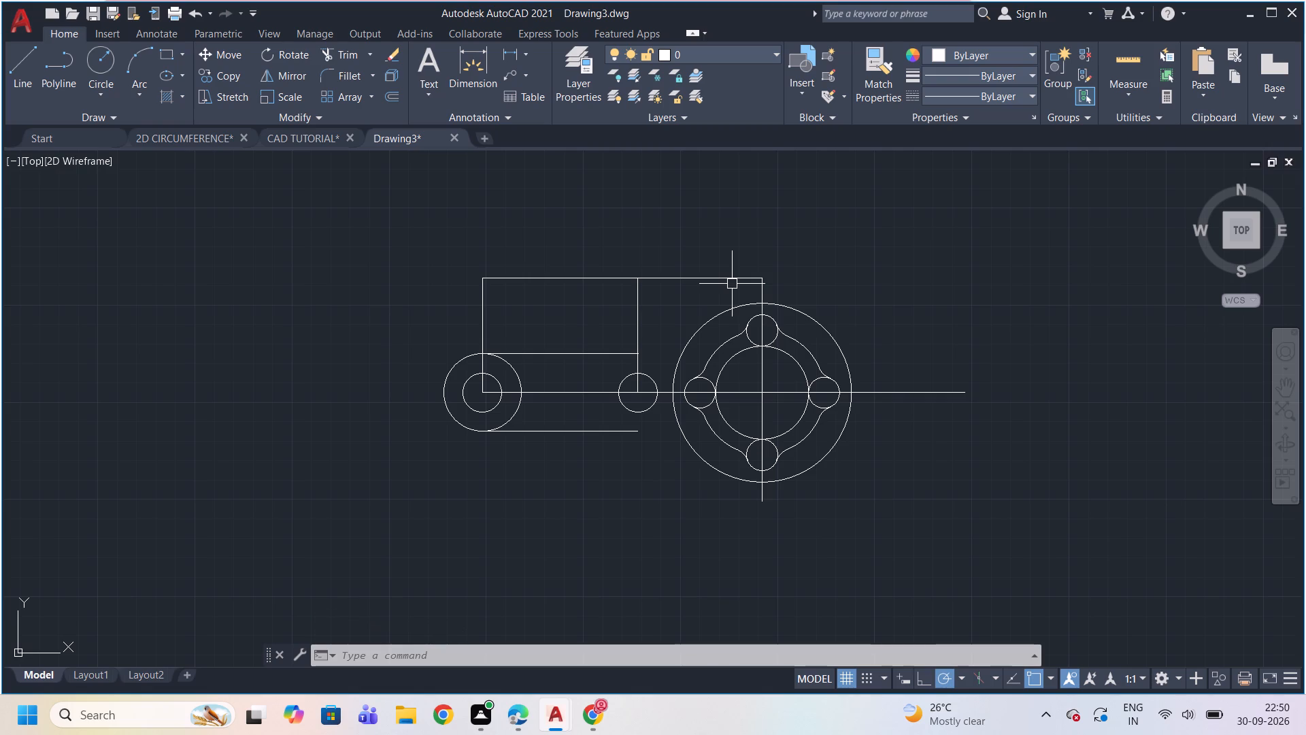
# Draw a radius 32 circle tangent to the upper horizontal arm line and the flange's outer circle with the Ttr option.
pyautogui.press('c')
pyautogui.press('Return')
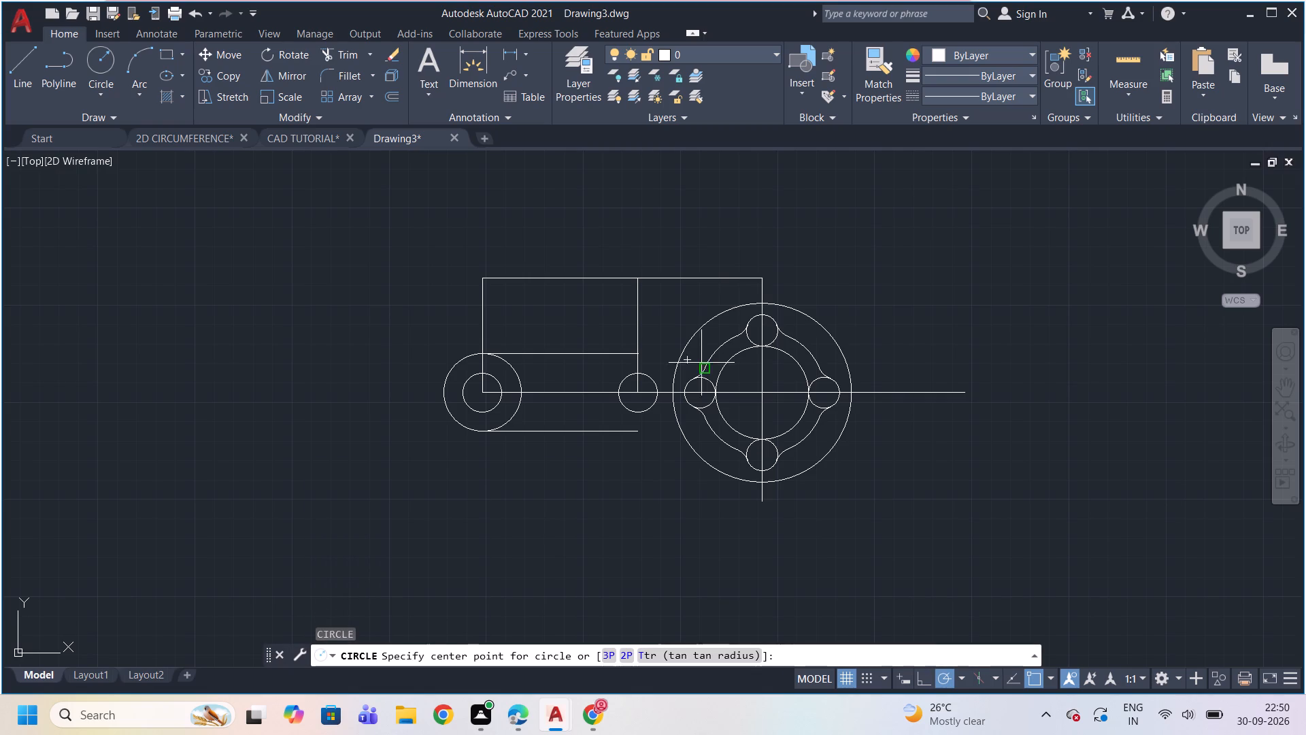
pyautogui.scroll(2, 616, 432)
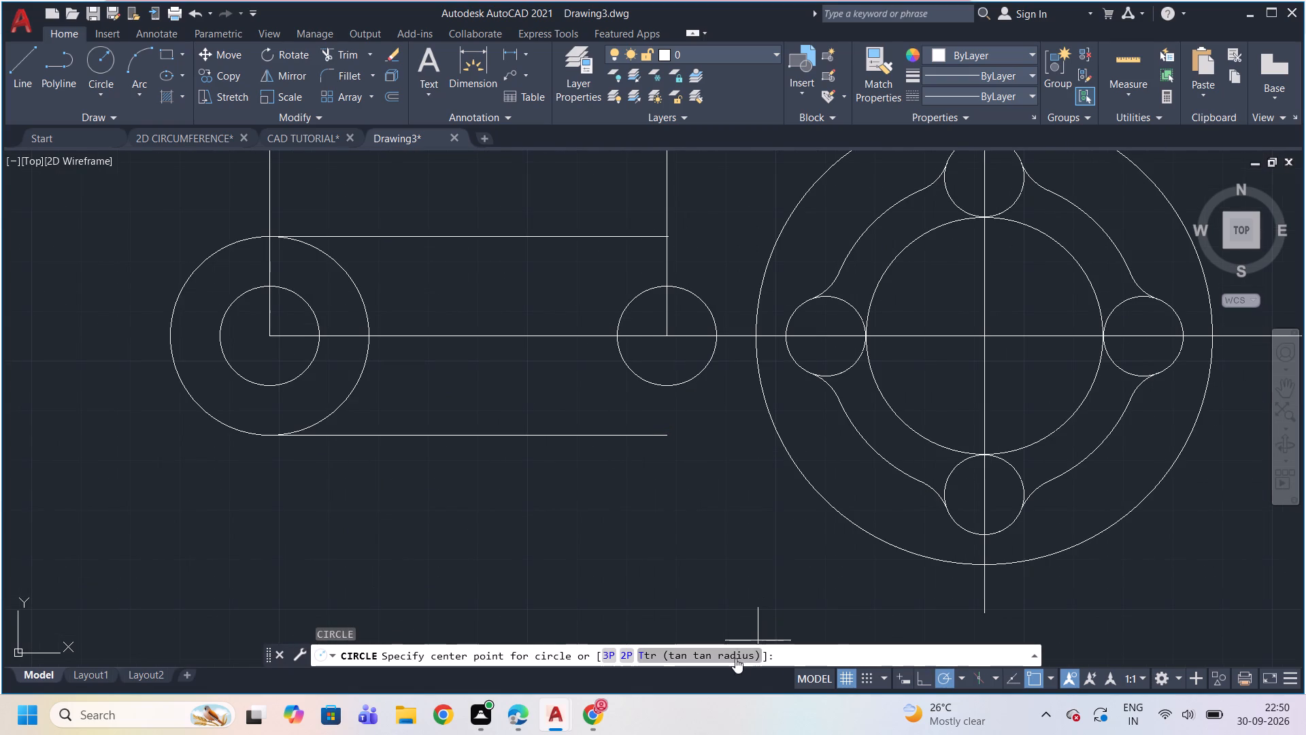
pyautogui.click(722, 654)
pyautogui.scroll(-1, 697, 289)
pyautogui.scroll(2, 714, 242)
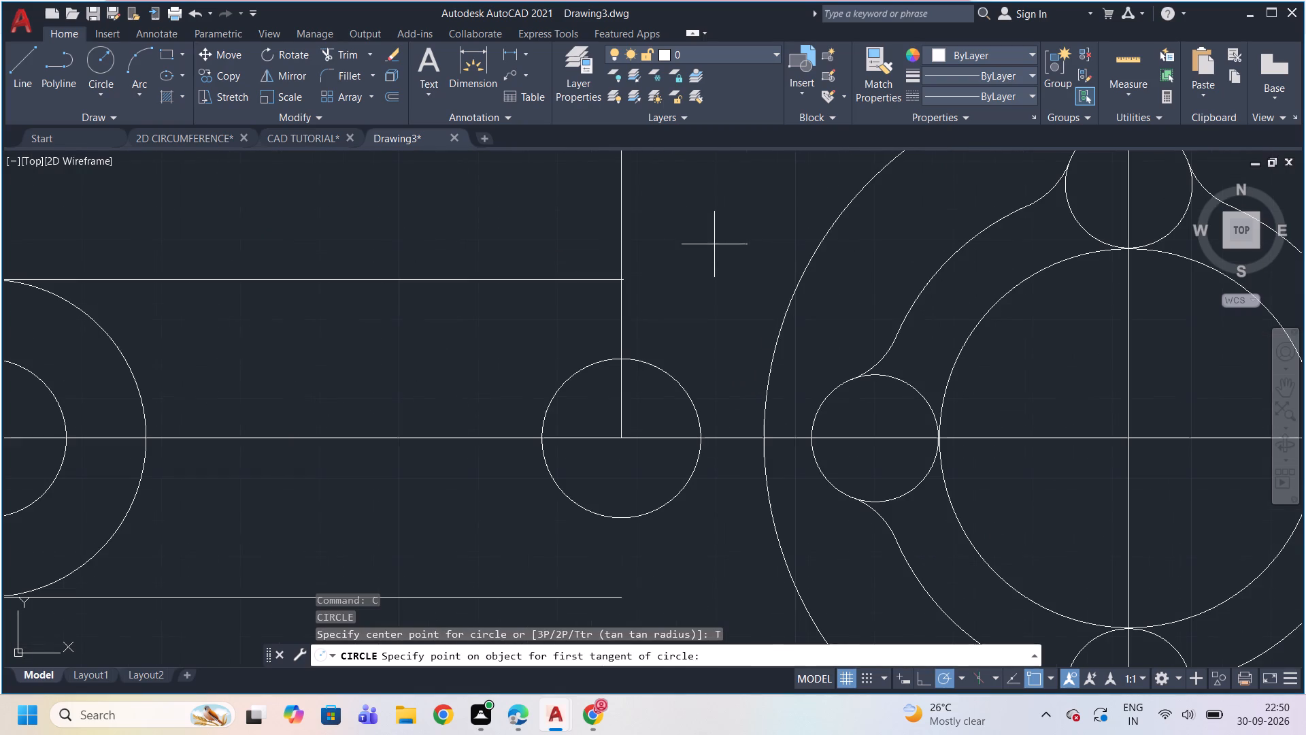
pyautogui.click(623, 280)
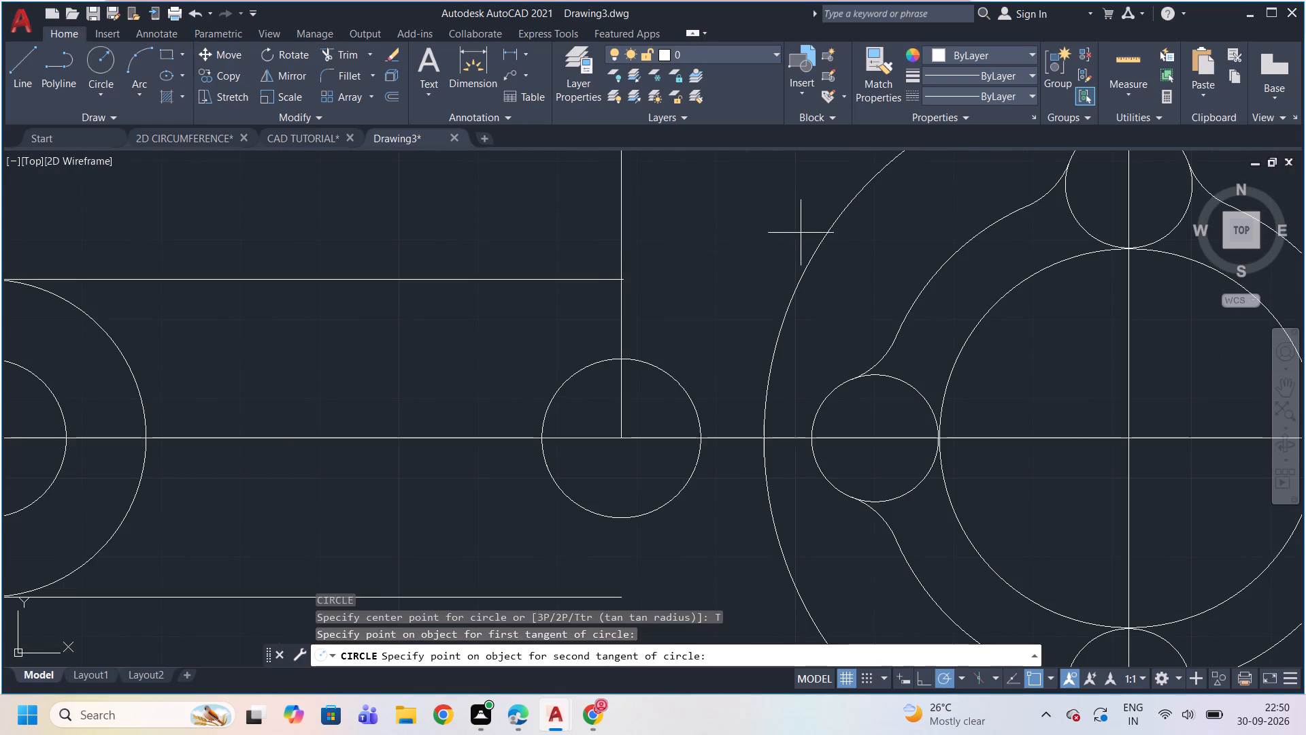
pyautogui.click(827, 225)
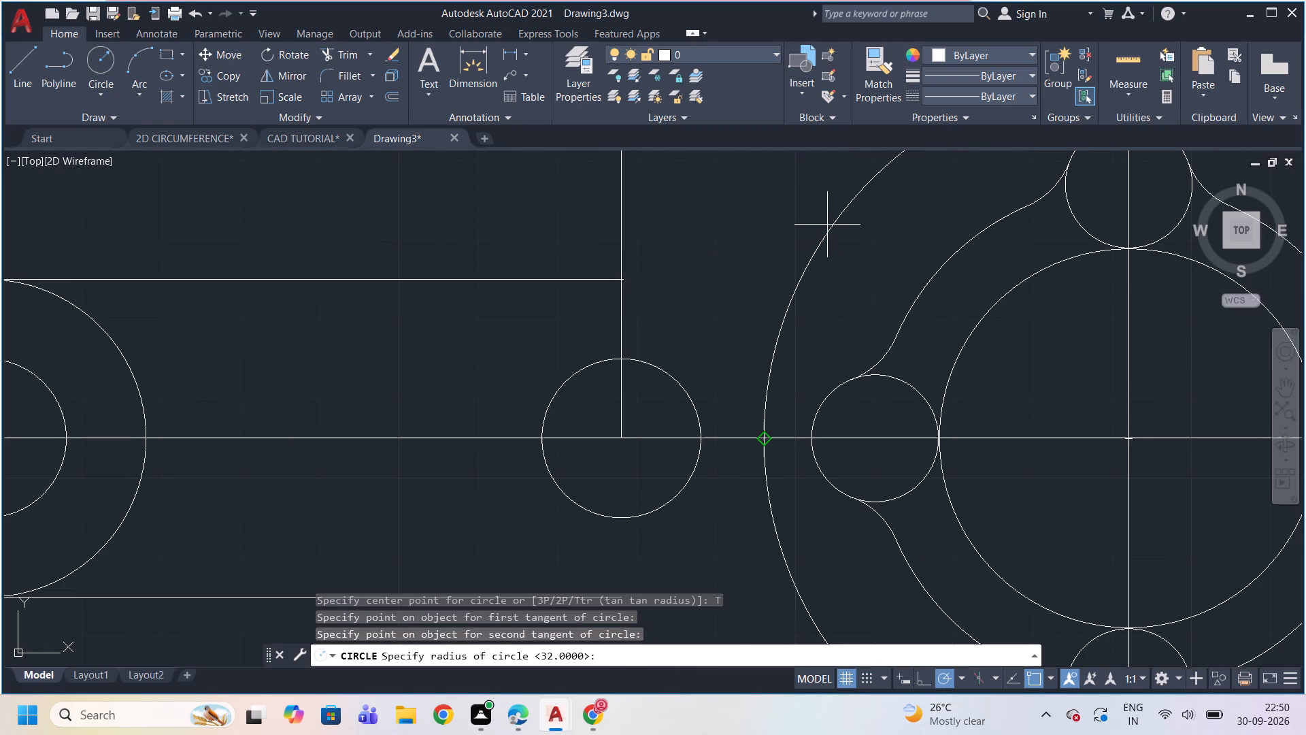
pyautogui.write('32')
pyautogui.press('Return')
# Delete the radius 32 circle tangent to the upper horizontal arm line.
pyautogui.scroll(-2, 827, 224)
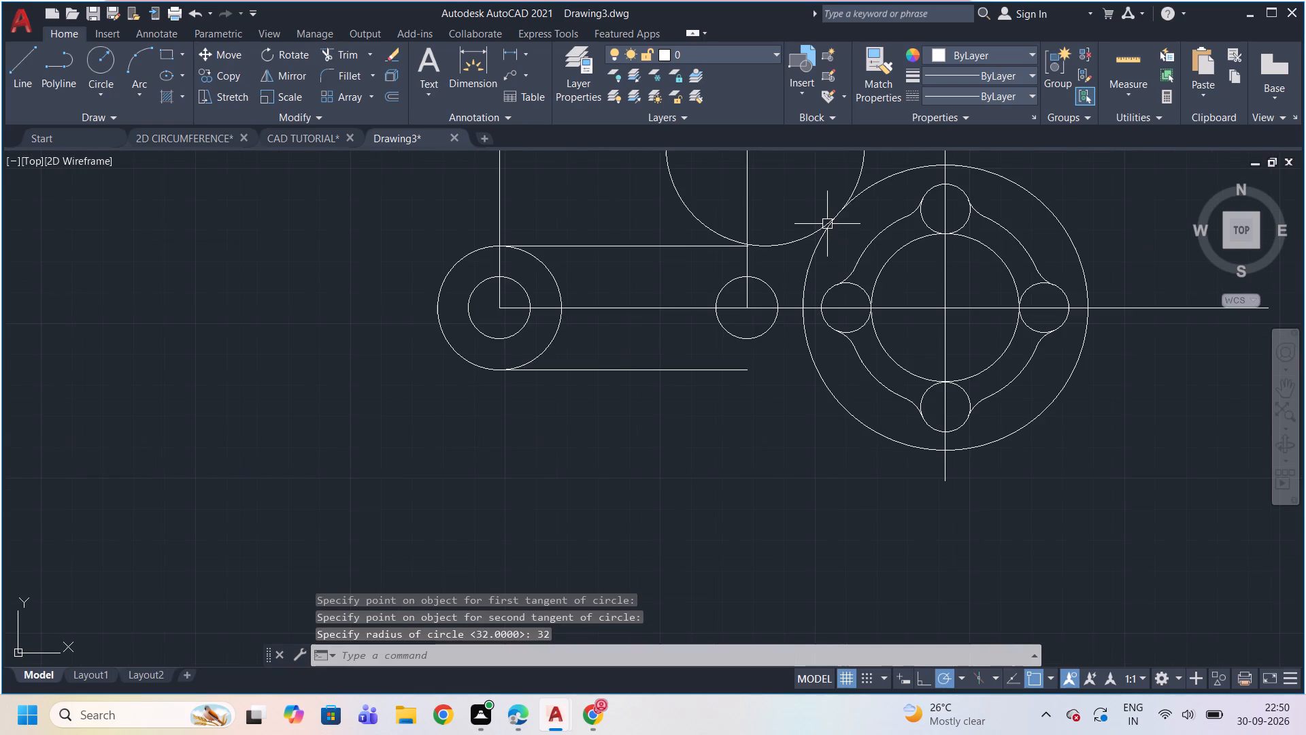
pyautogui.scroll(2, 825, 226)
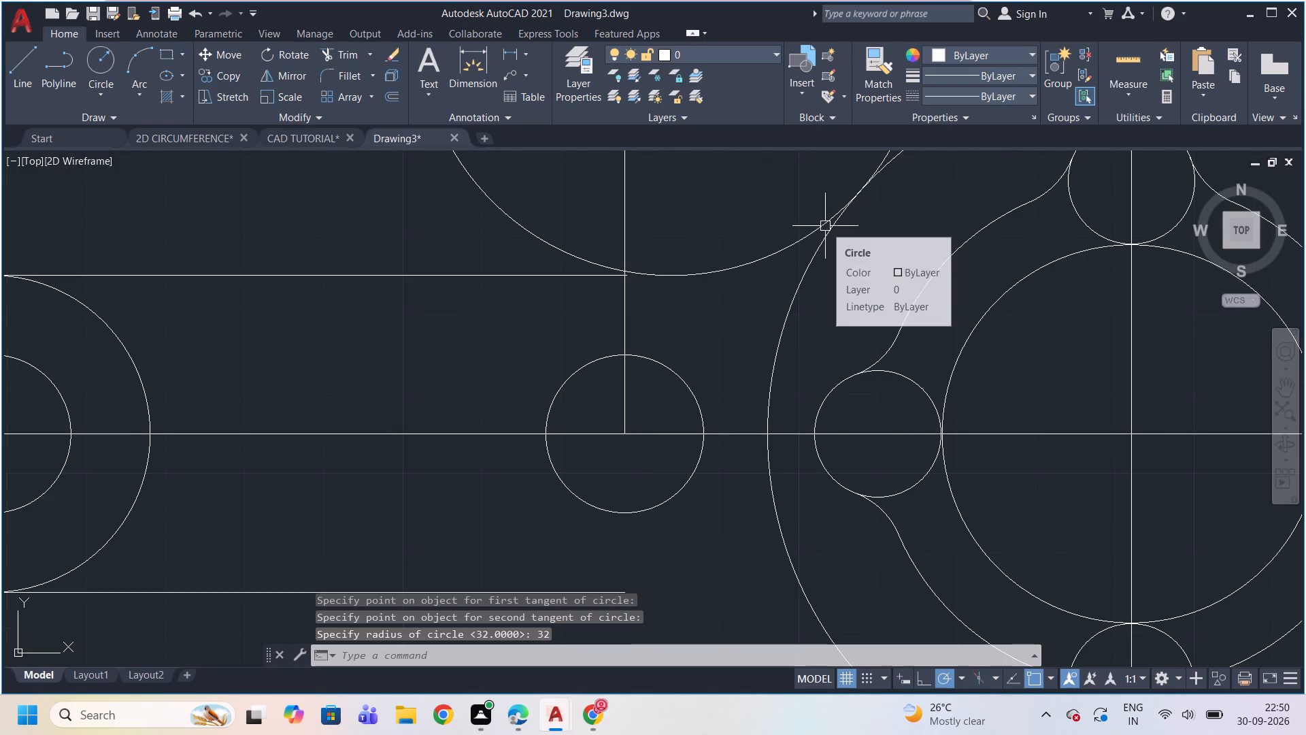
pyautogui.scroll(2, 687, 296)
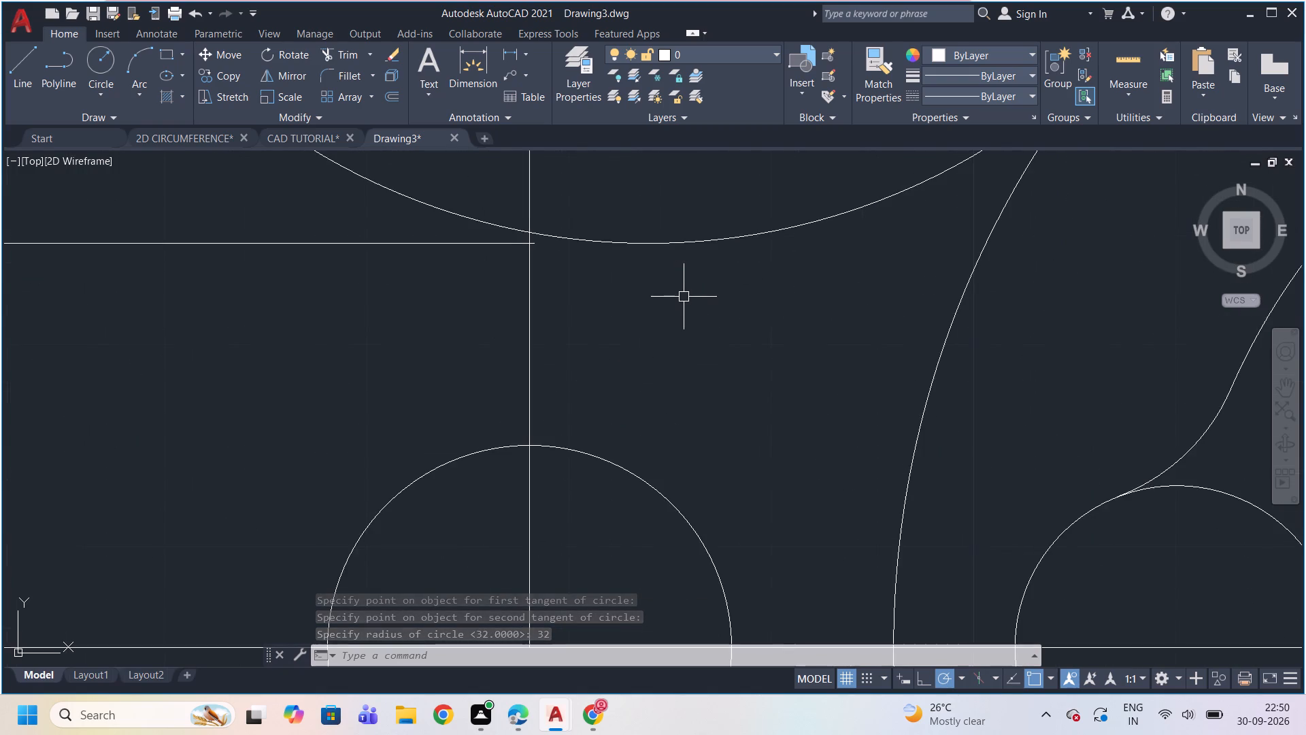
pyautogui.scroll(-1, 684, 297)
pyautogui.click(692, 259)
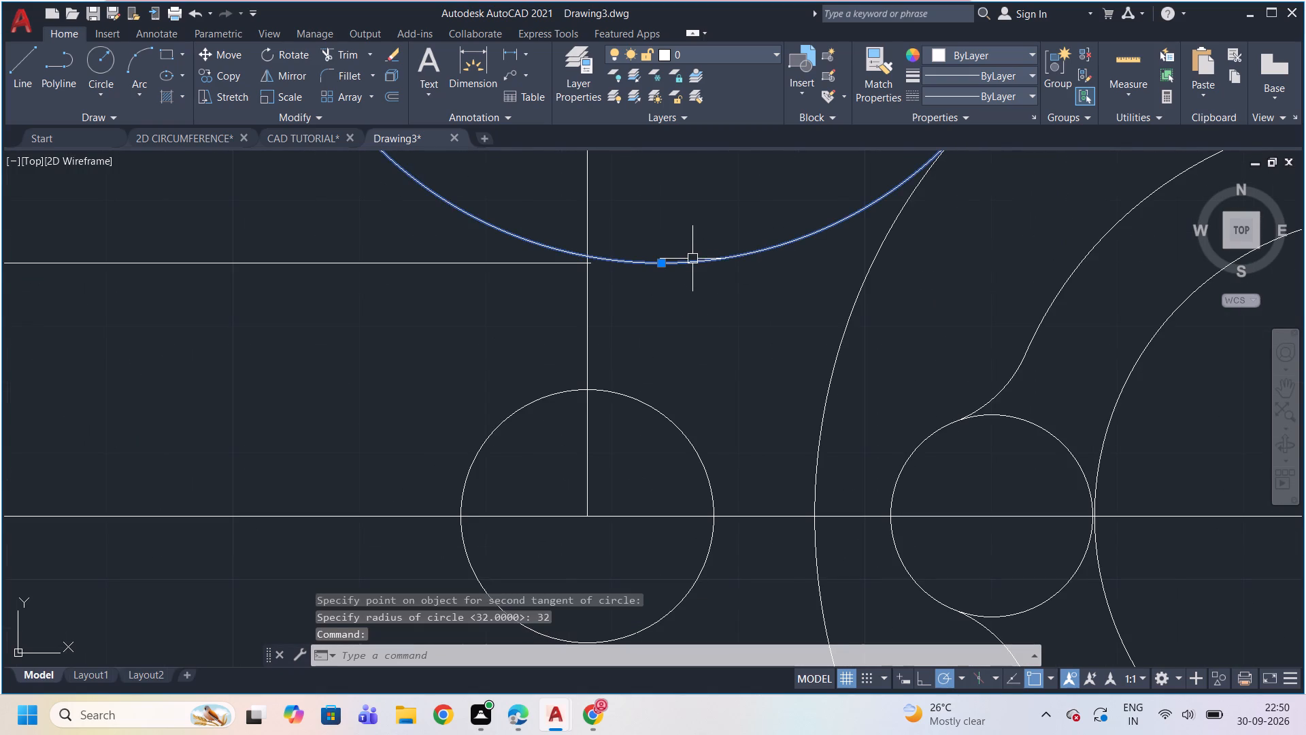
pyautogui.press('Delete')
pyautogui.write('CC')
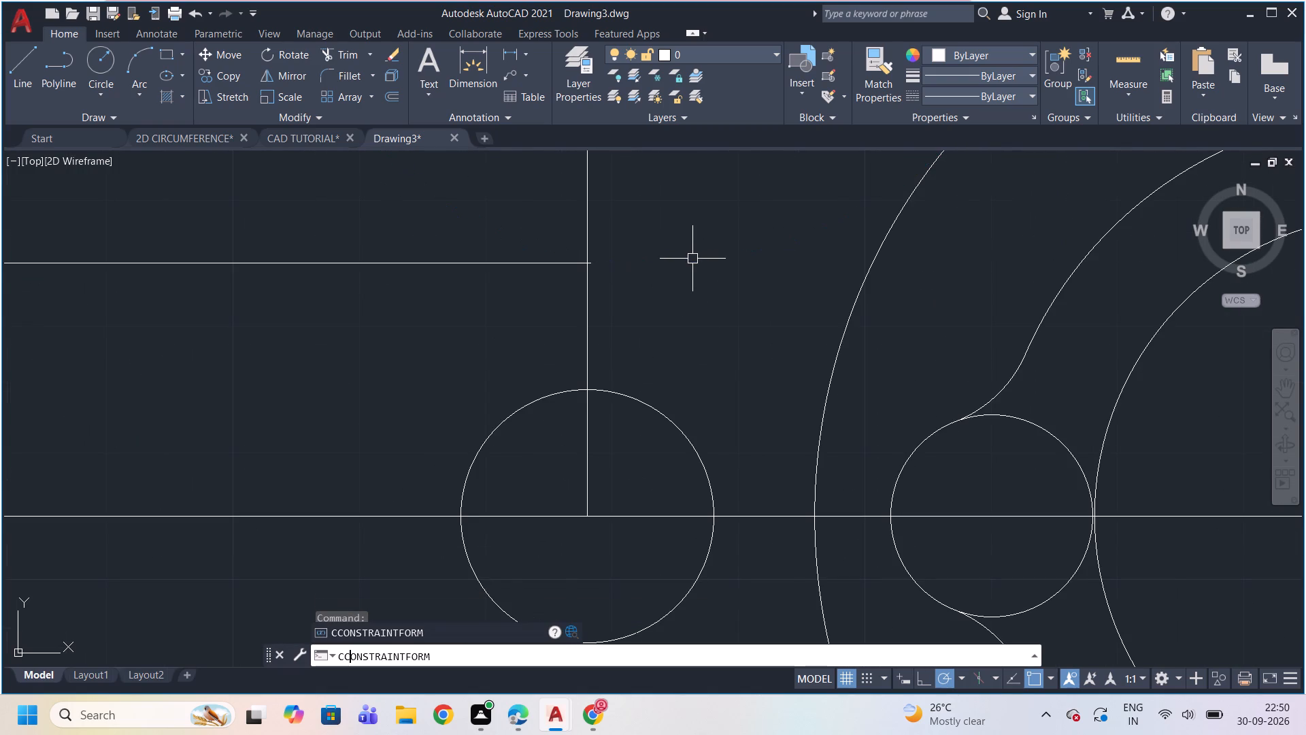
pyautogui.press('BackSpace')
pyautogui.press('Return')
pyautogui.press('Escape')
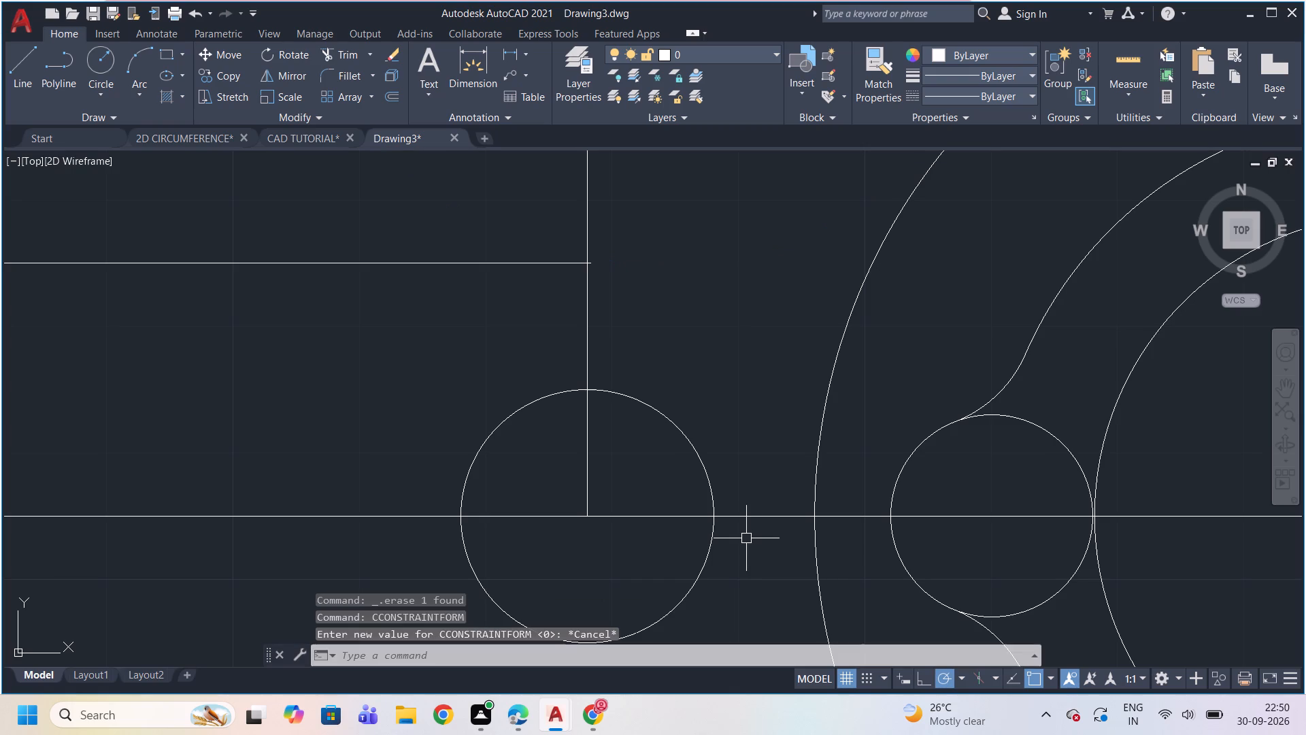
# Draw a radius 32 Ttr circle, picking where the upper arm line meets the middle vertical line, and the flange's outer circle.
pyautogui.press('c')
pyautogui.press('Return')
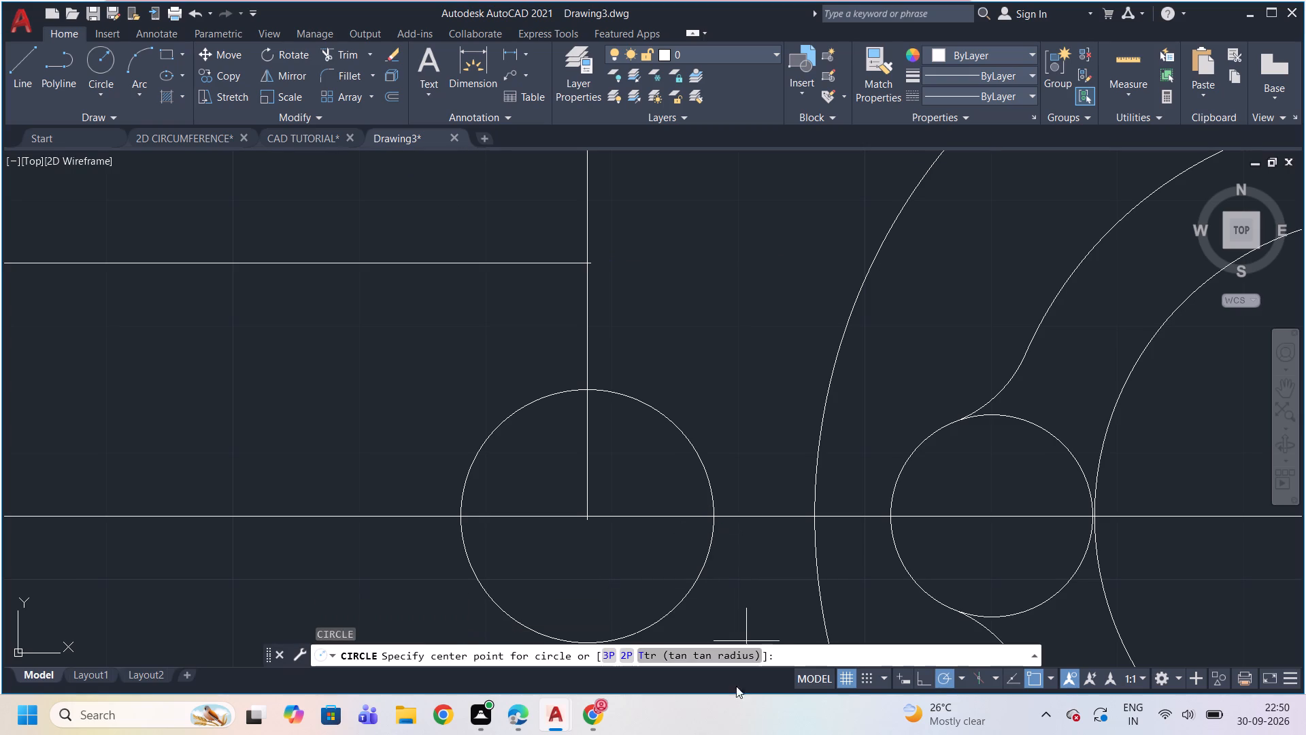
pyautogui.click(693, 657)
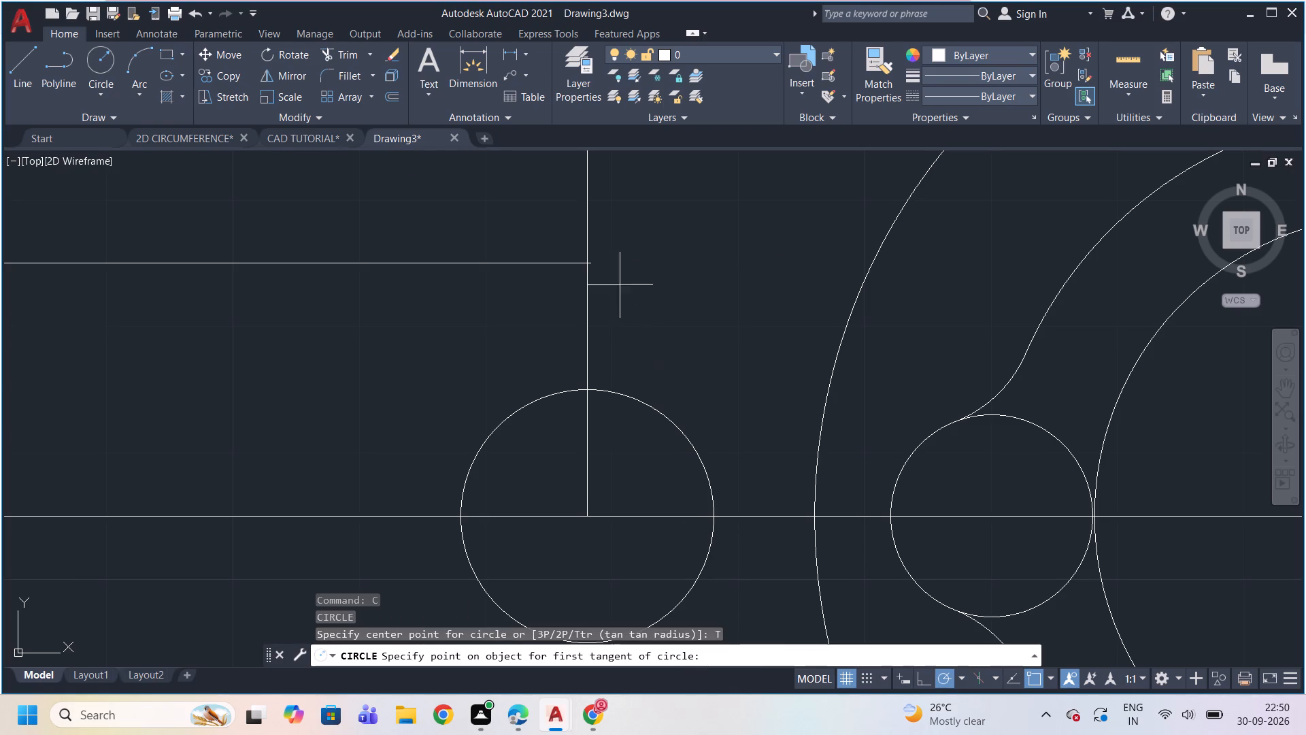
pyautogui.click(587, 263)
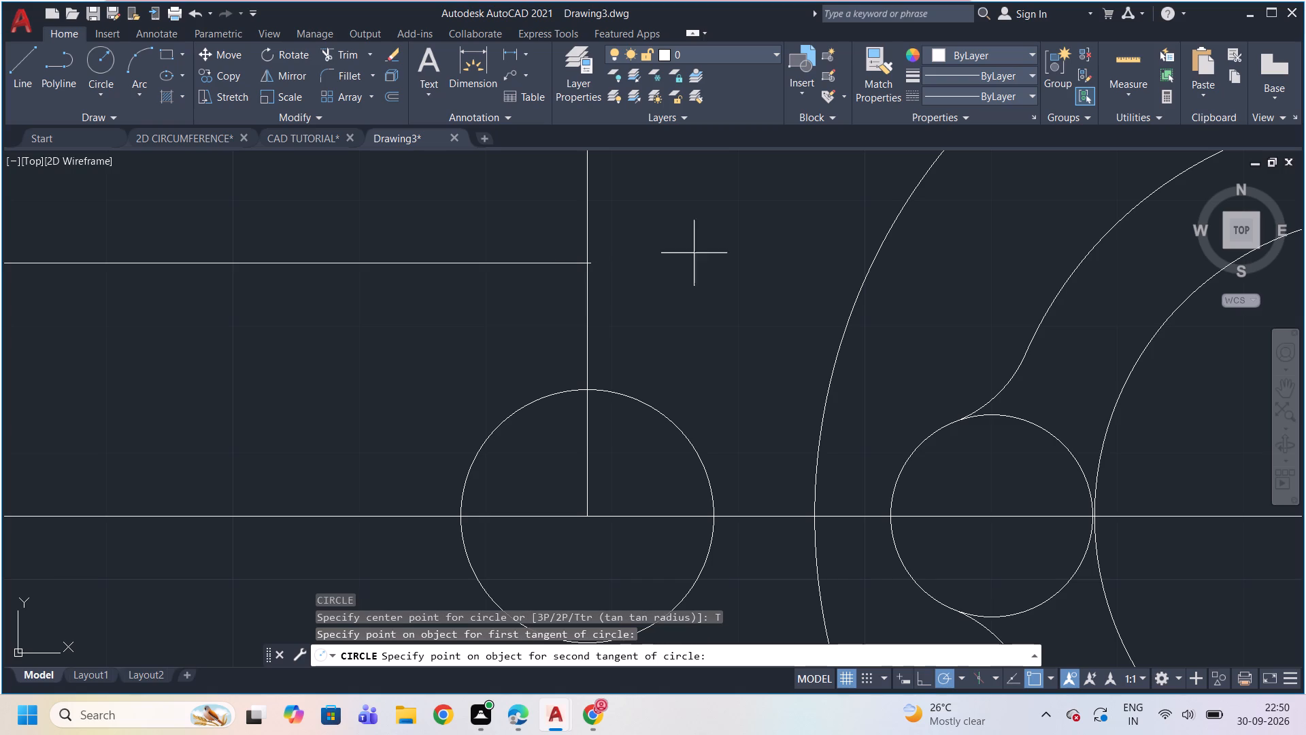
pyautogui.click(906, 194)
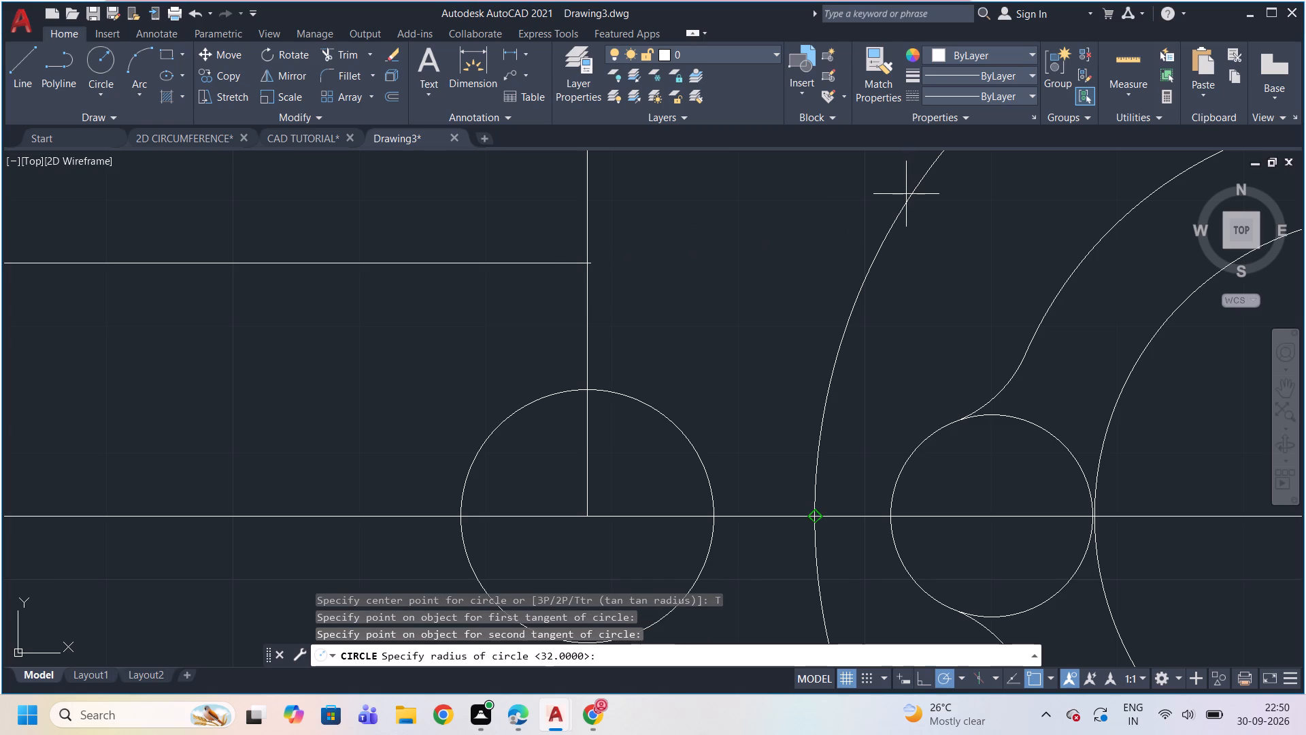
pyautogui.write('32')
pyautogui.press('Return')
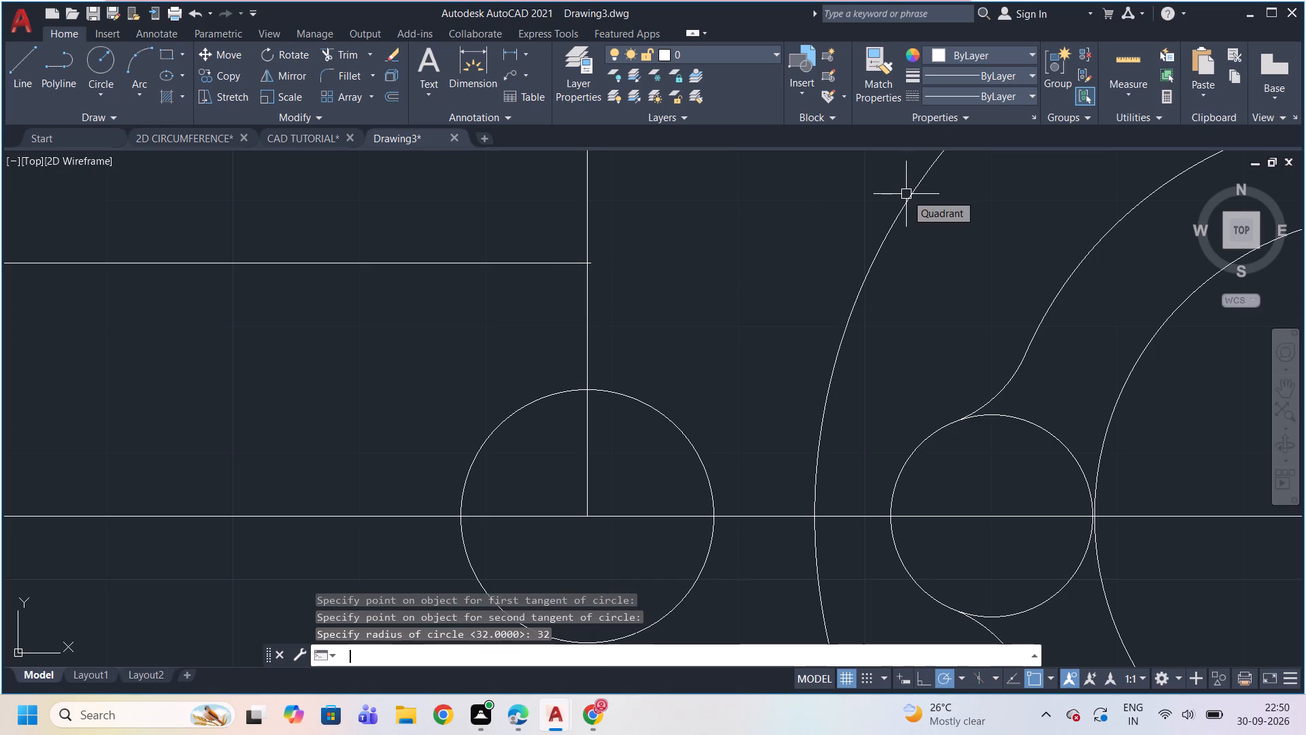
pyautogui.scroll(-1, 783, 231)
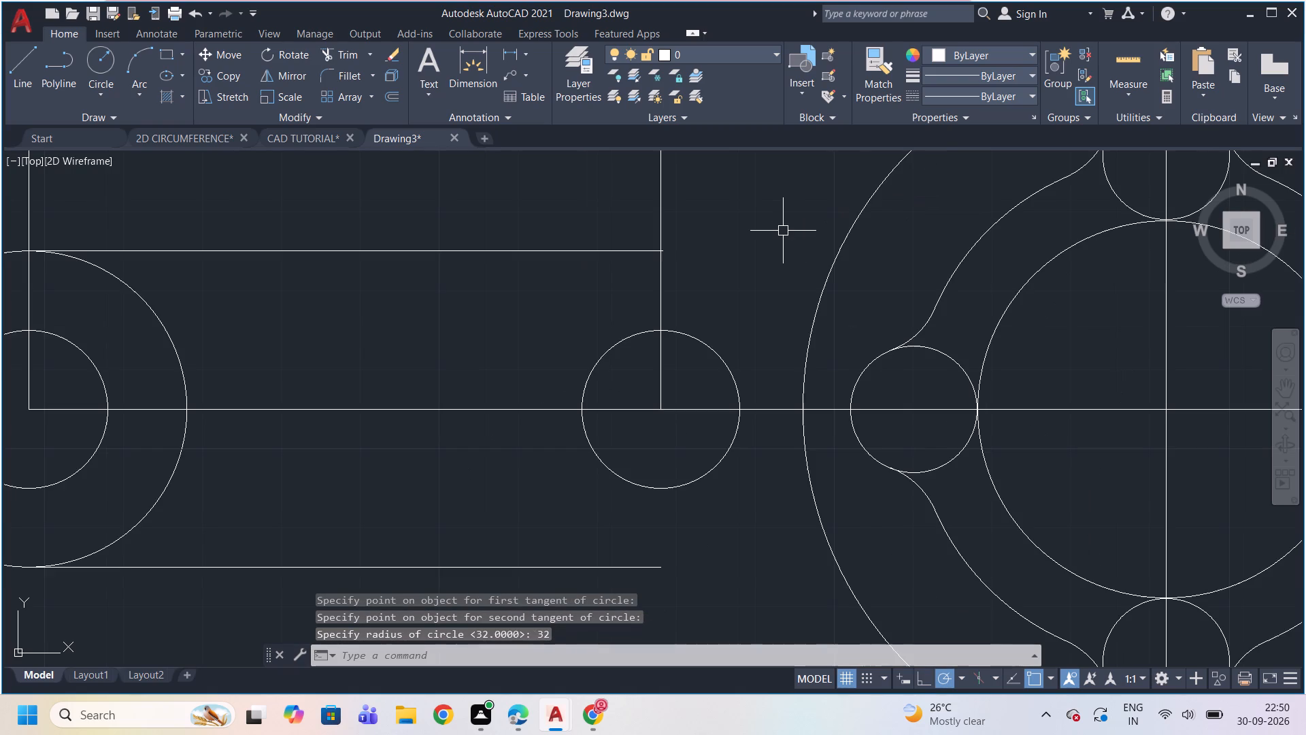
pyautogui.write('32')
pyautogui.press('Return')
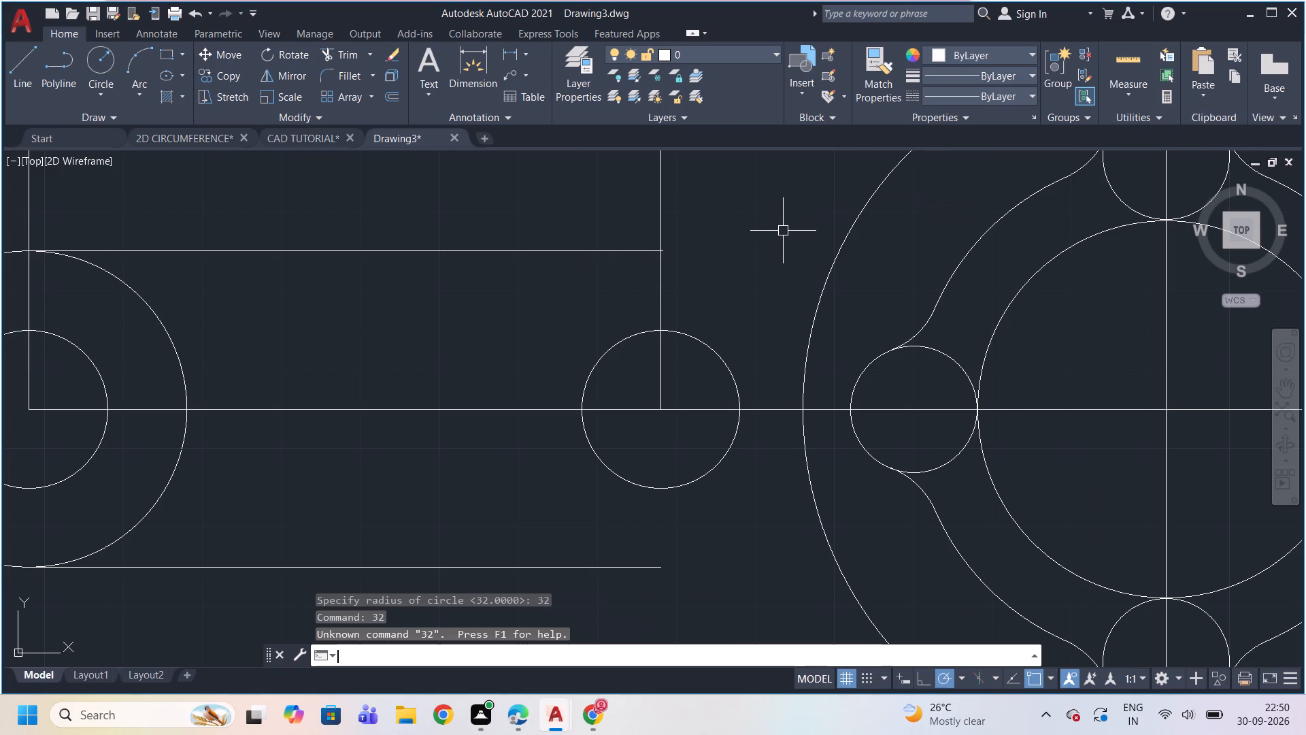
# Draw a radius 32 Ttr circle tangent to the upper arm line's short overhanging end and the flange's outer circle.
pyautogui.press('c')
pyautogui.press('Return')
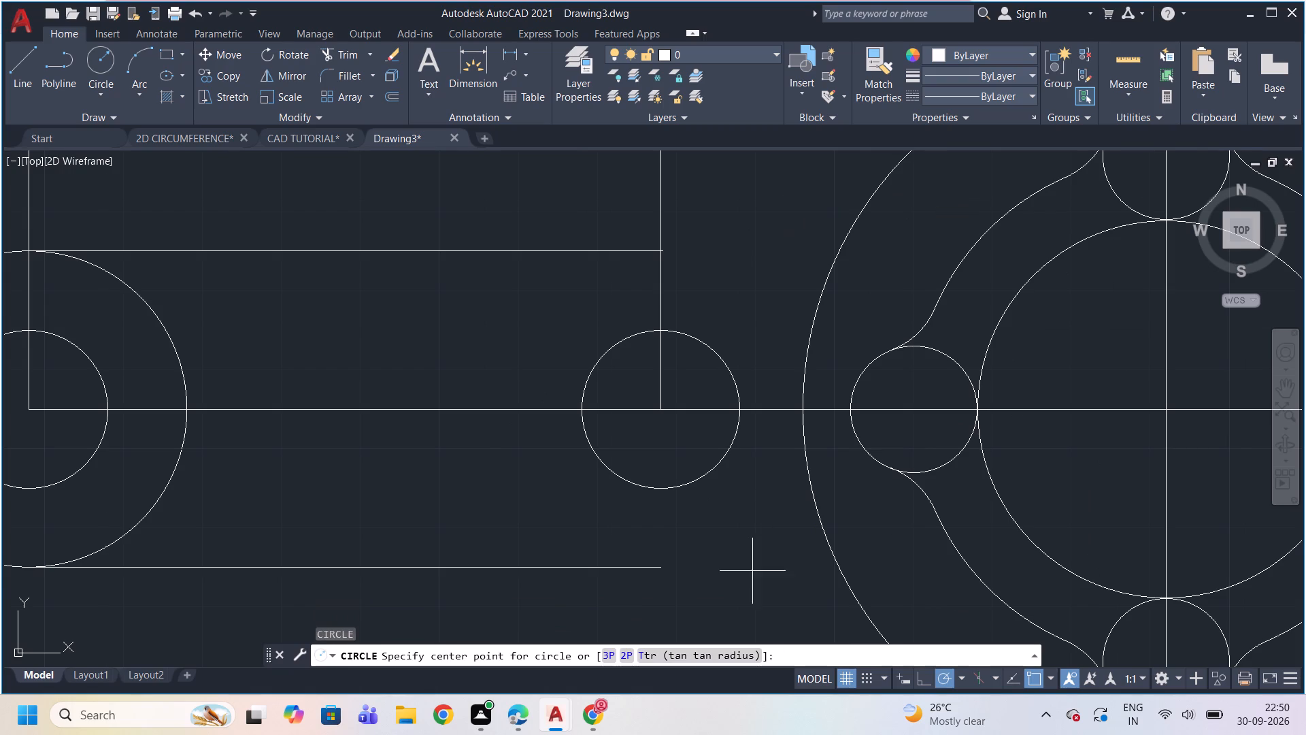
pyautogui.click(714, 654)
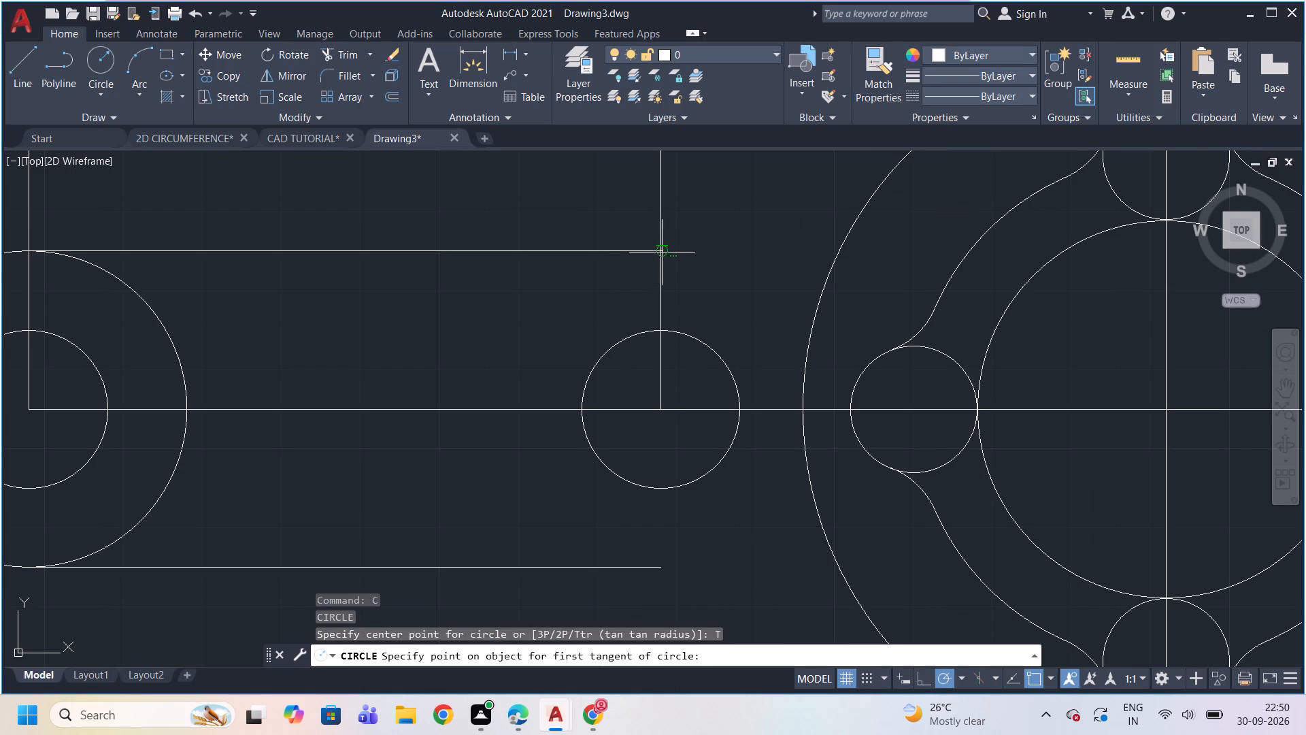
pyautogui.scroll(3, 659, 251)
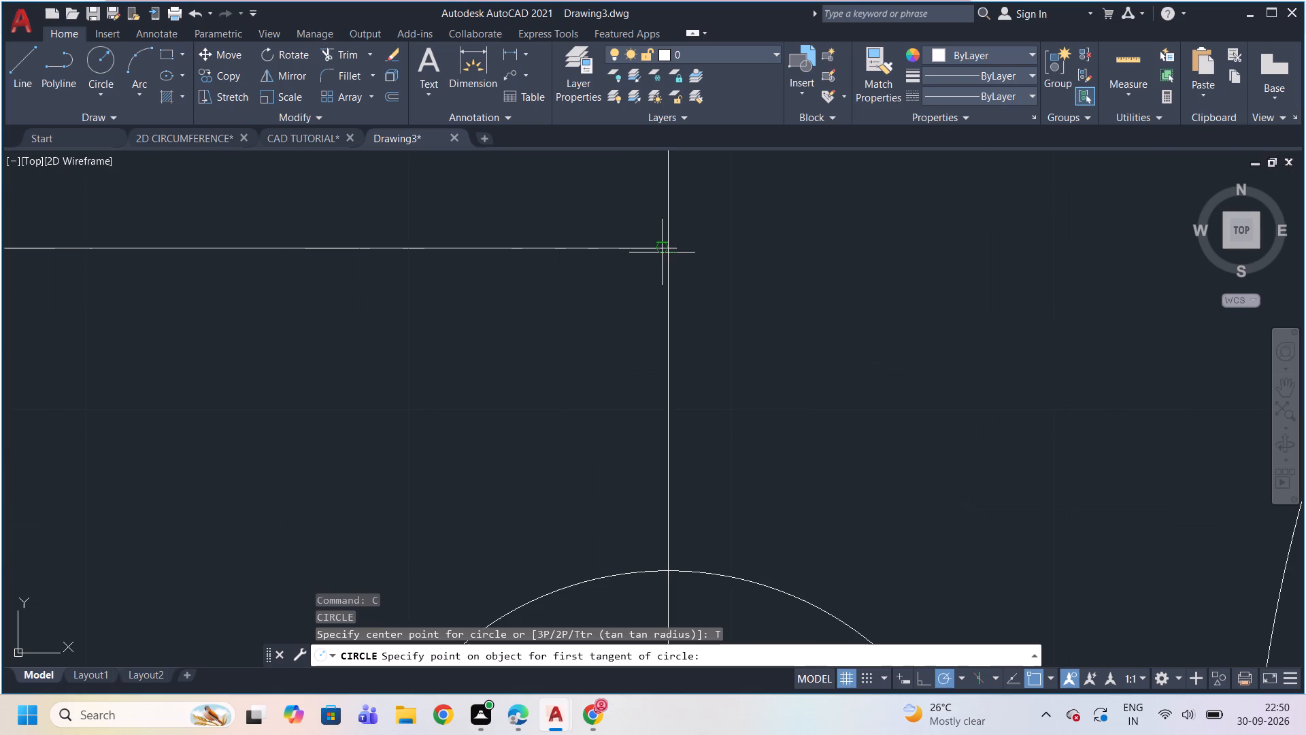
pyautogui.scroll(2, 664, 252)
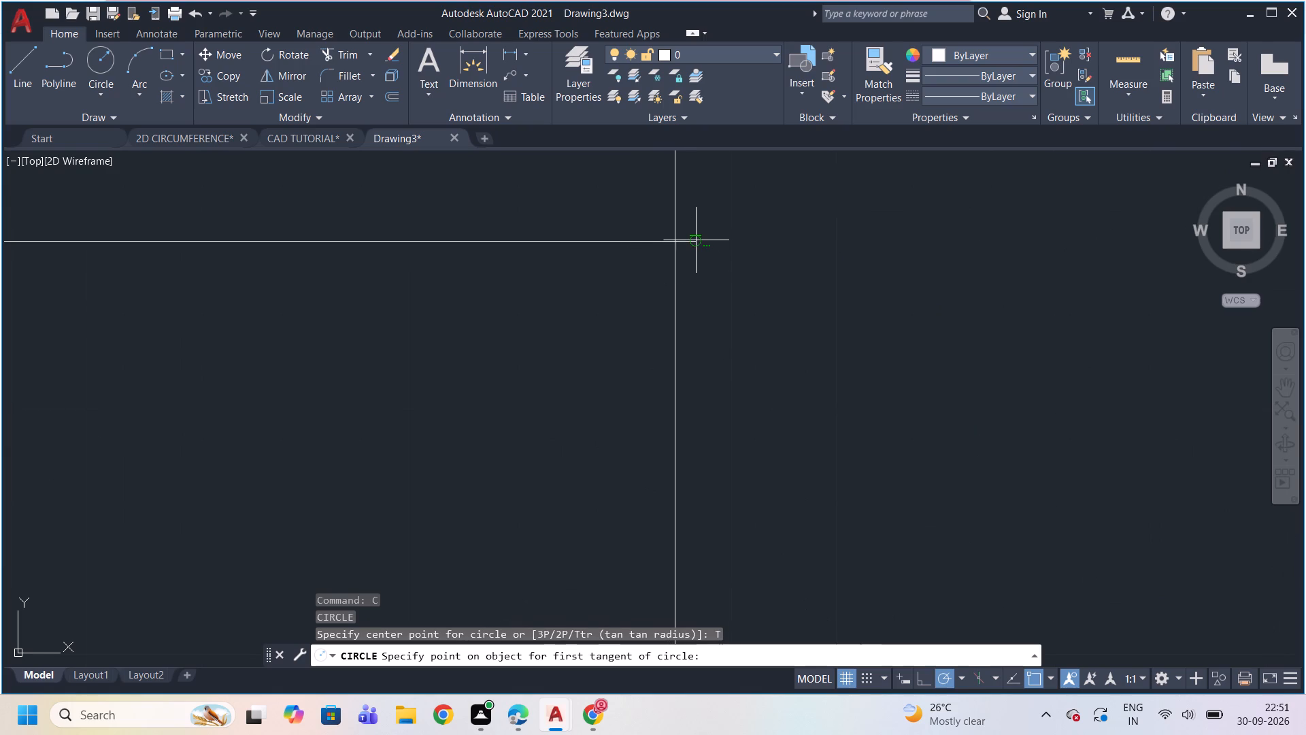
pyautogui.click(696, 241)
pyautogui.scroll(-5, 696, 241)
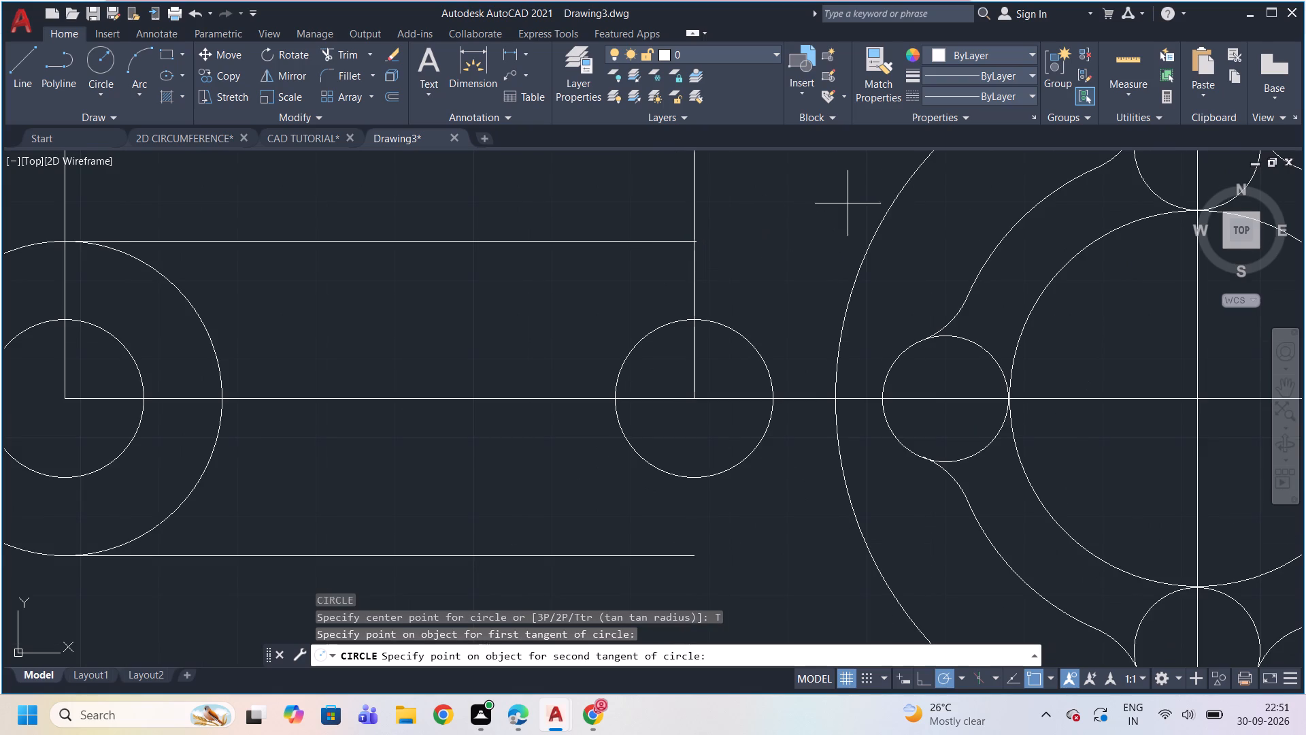
pyautogui.click(886, 215)
pyautogui.write('32')
pyautogui.press('Return')
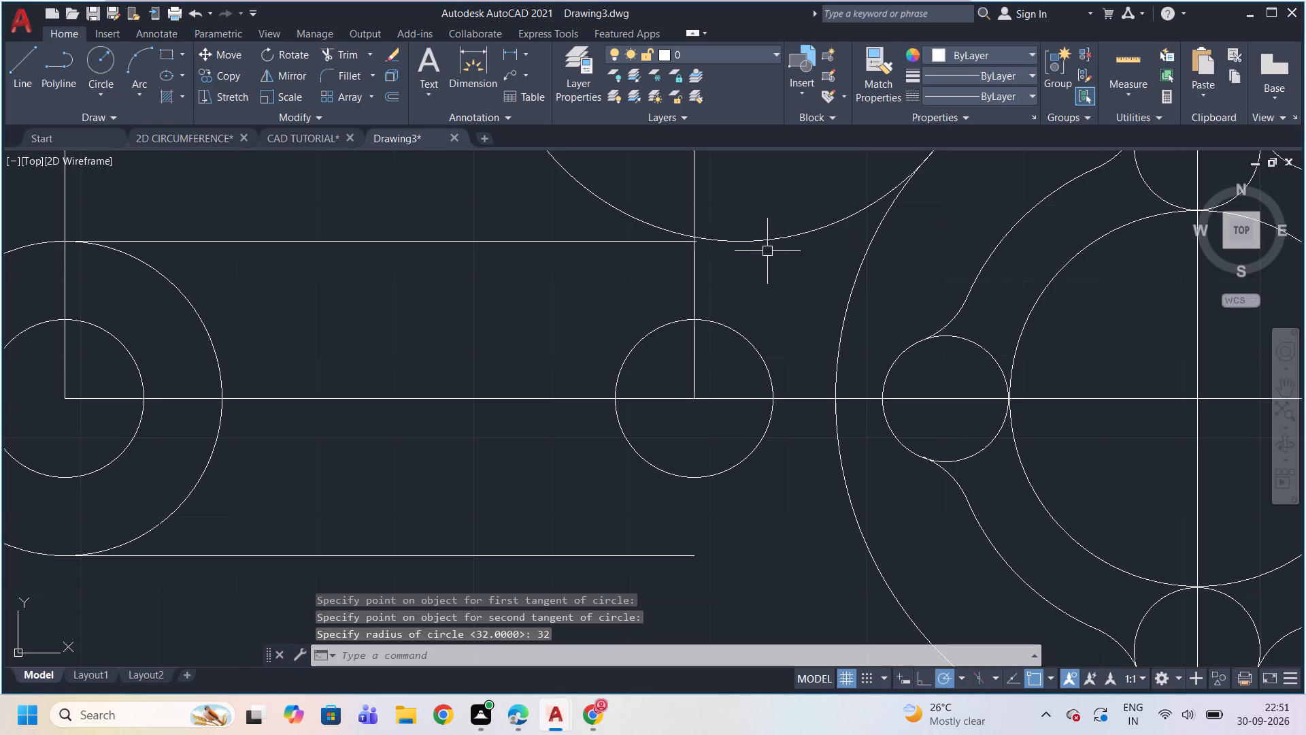
# Extend the upper horizontal arm line to the radius 32 circle above it.
pyautogui.scroll(1, 713, 259)
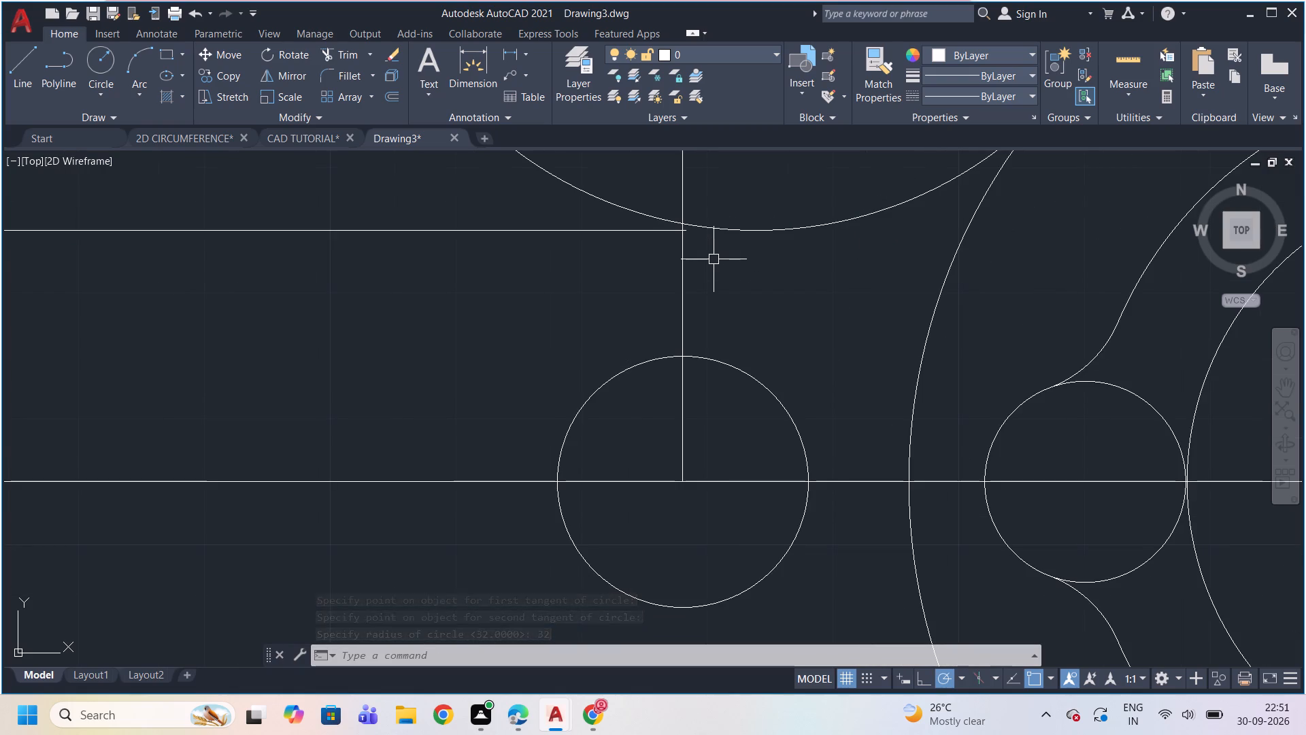
pyautogui.scroll(-2, 714, 259)
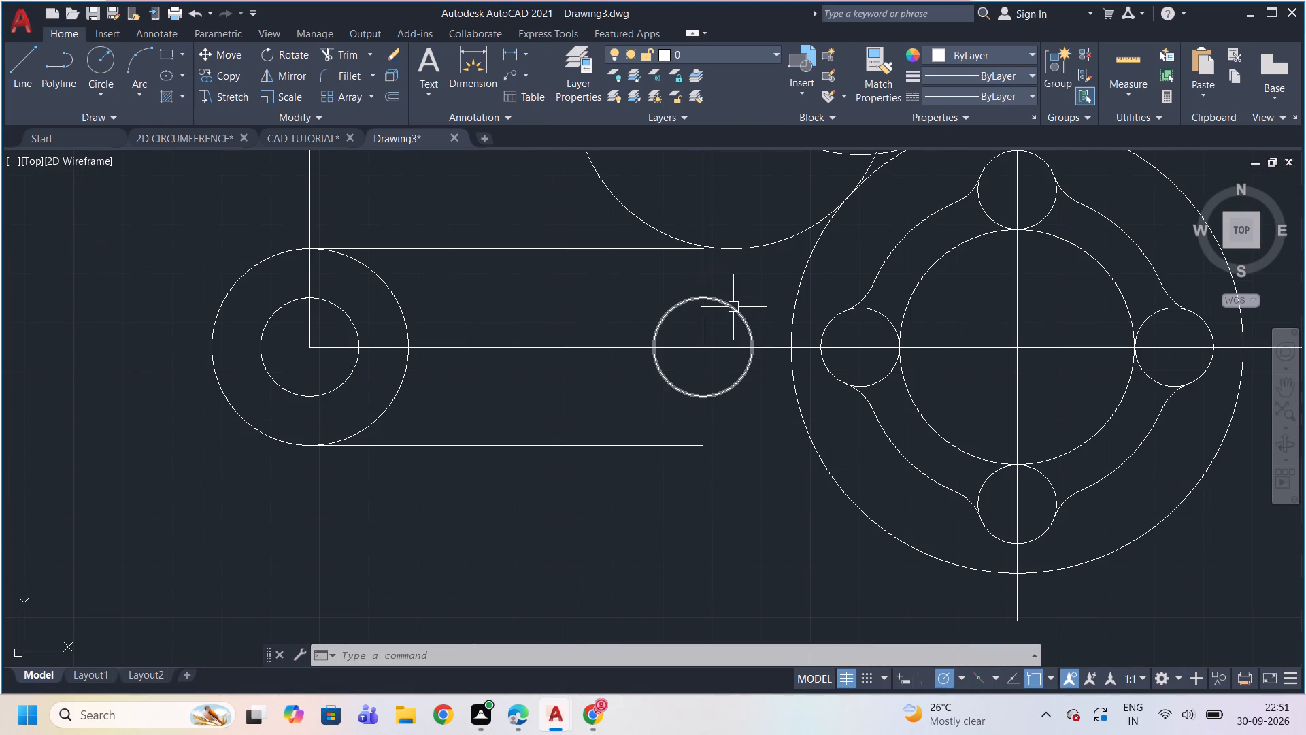
pyautogui.press('r')
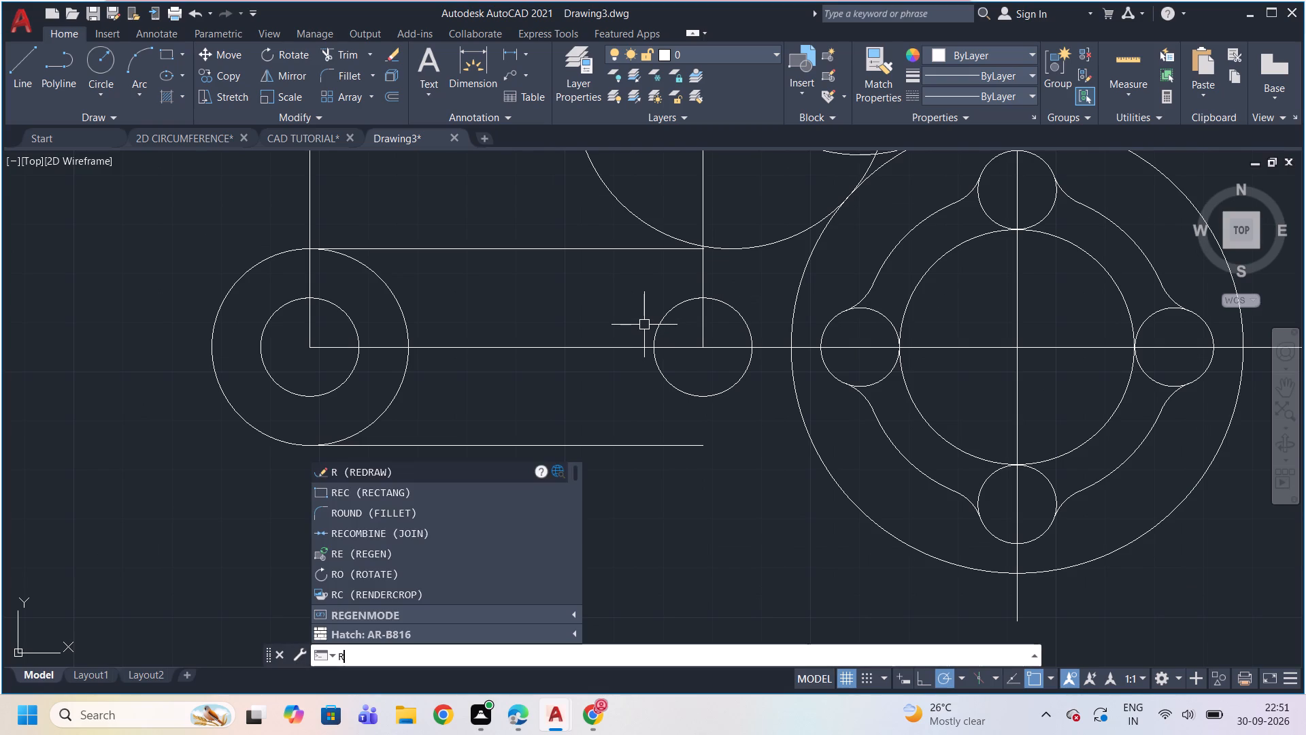
pyautogui.press('BackSpace')
pyautogui.write('EX')
pyautogui.press('Return')
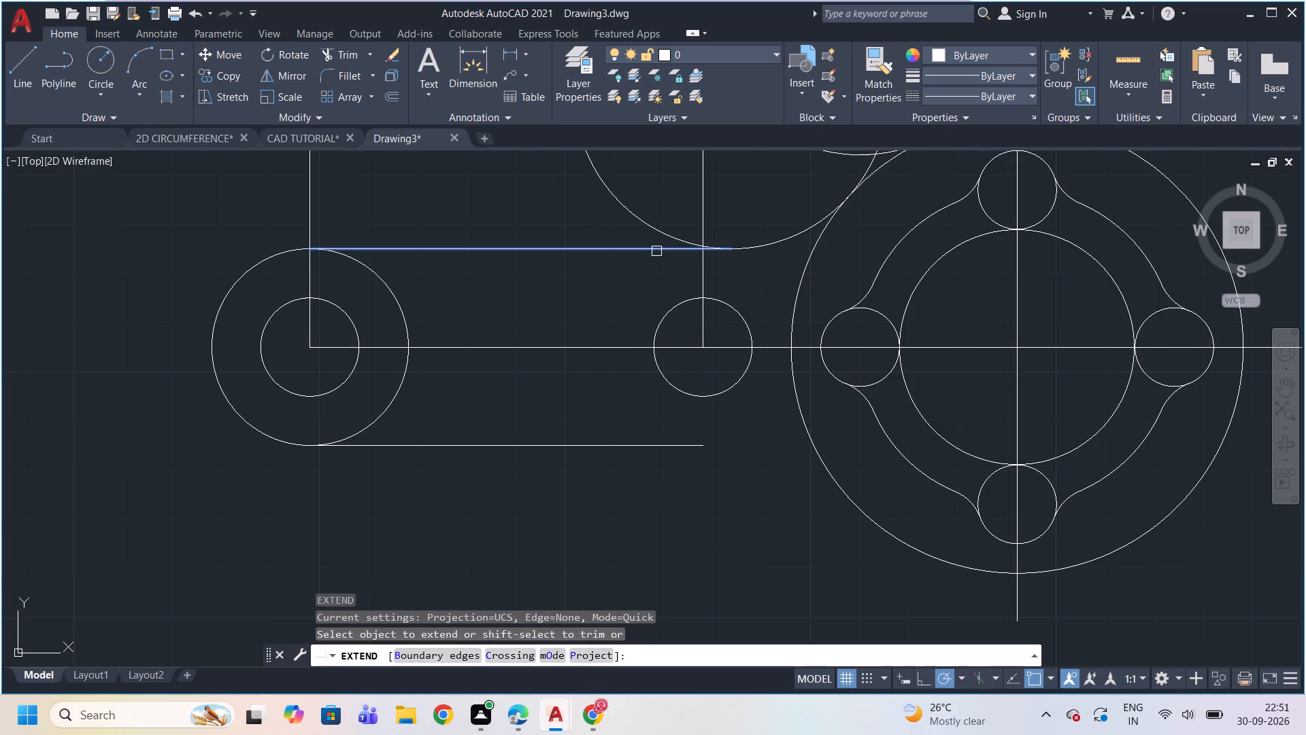
pyautogui.click(656, 250)
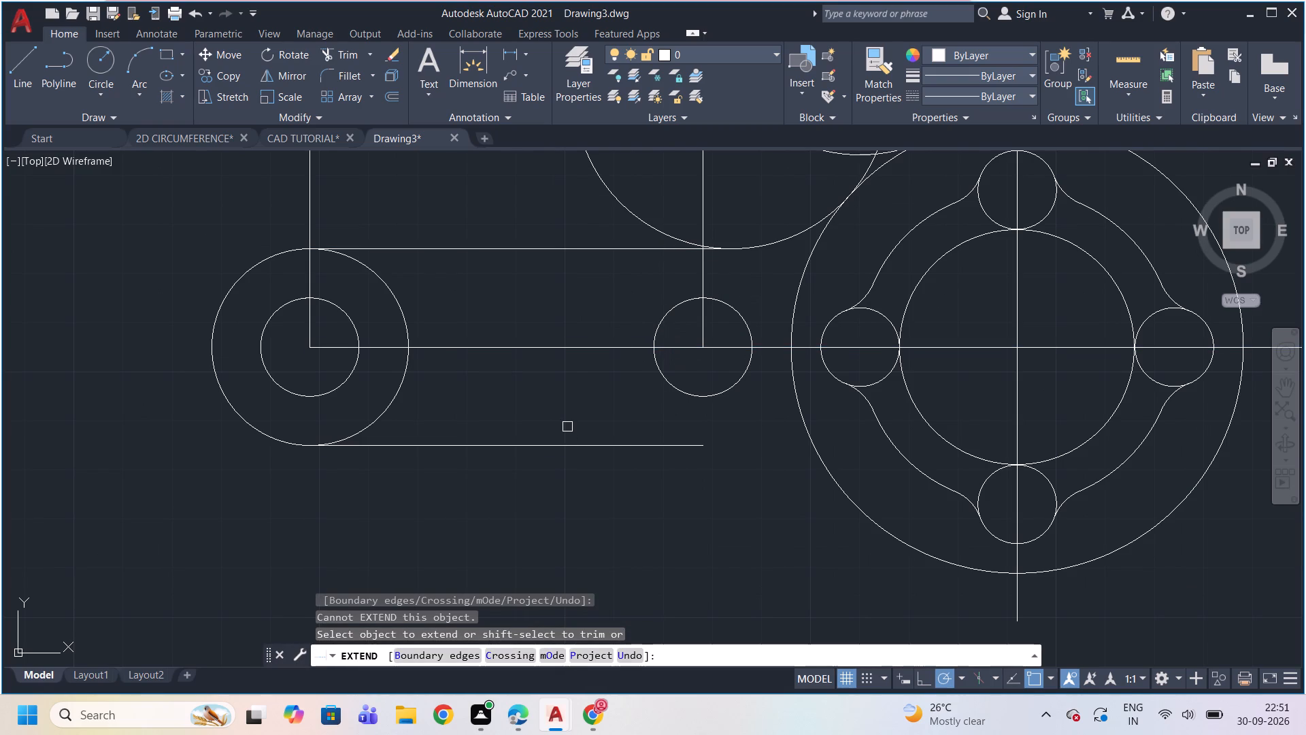
pyautogui.press('Escape')
# Draw a radius 32 Ttr circle tangent to the lower arm line's free end and the lower side of the flange's outer circle.
pyautogui.press('c')
pyautogui.press('Return')
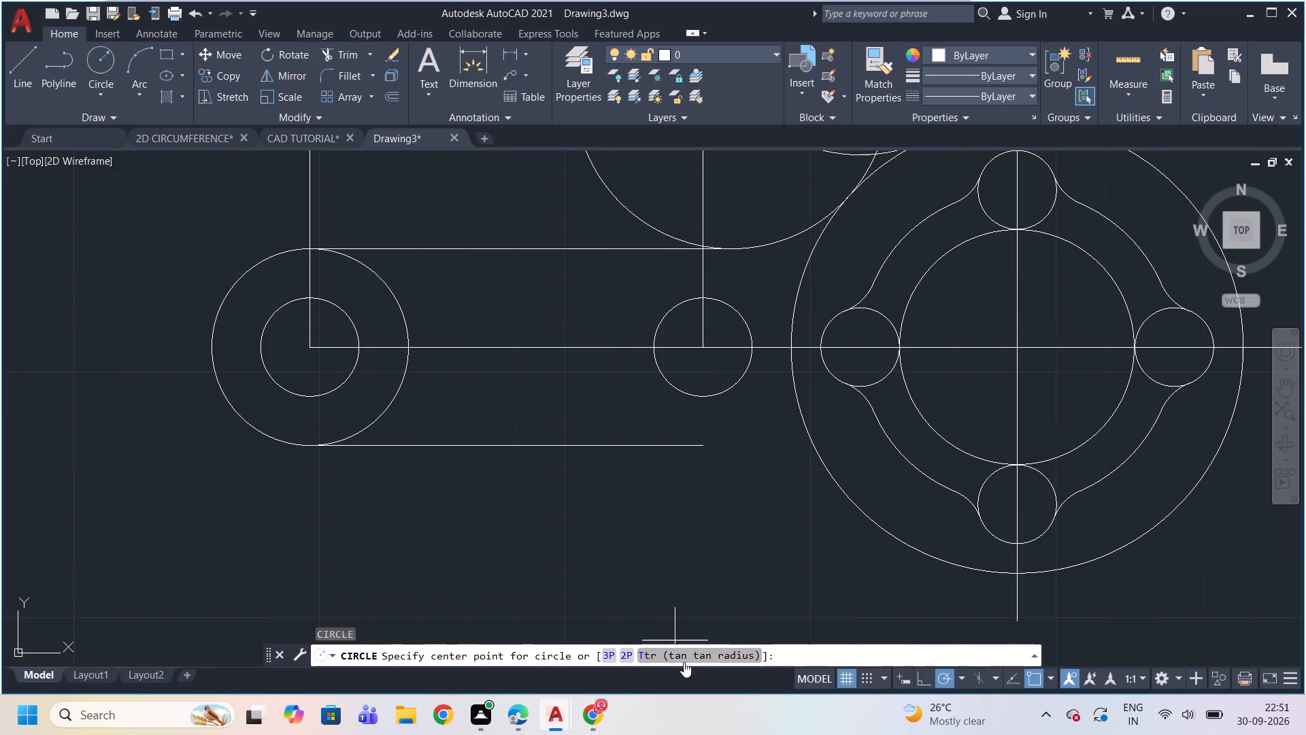
pyautogui.click(701, 655)
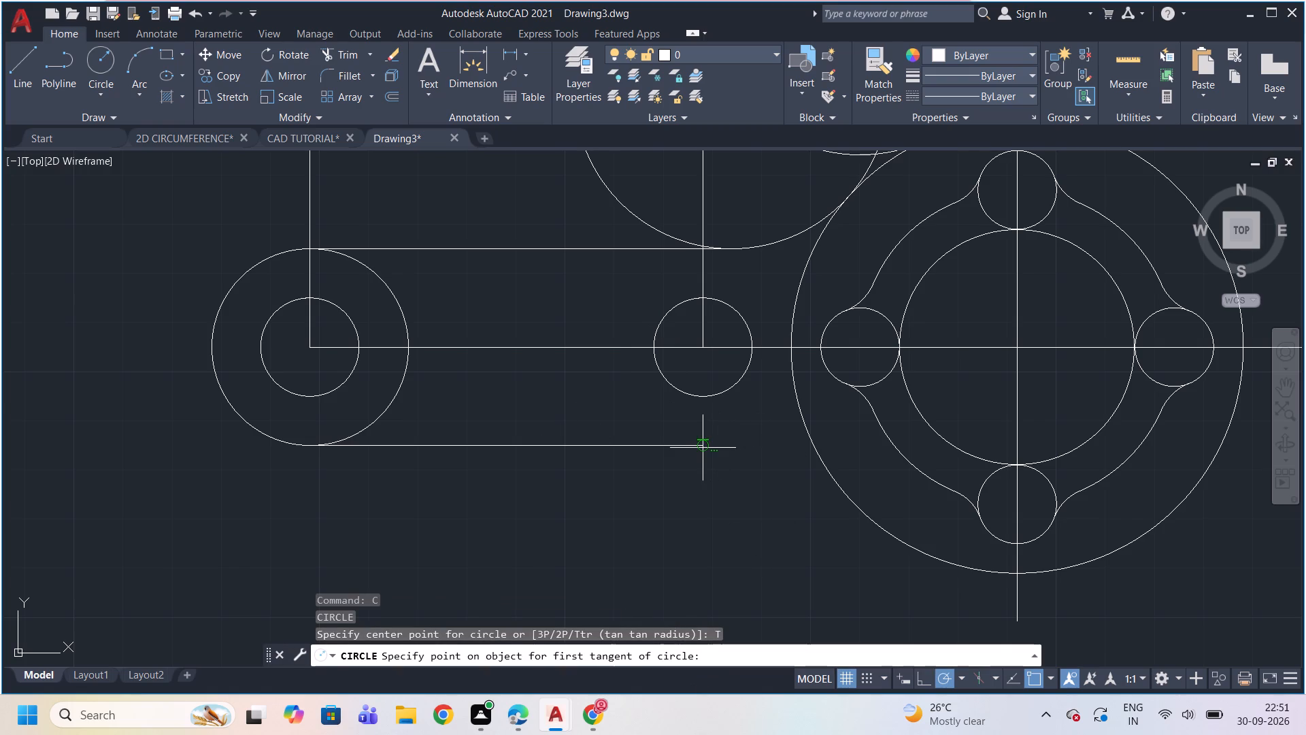
pyautogui.click(701, 444)
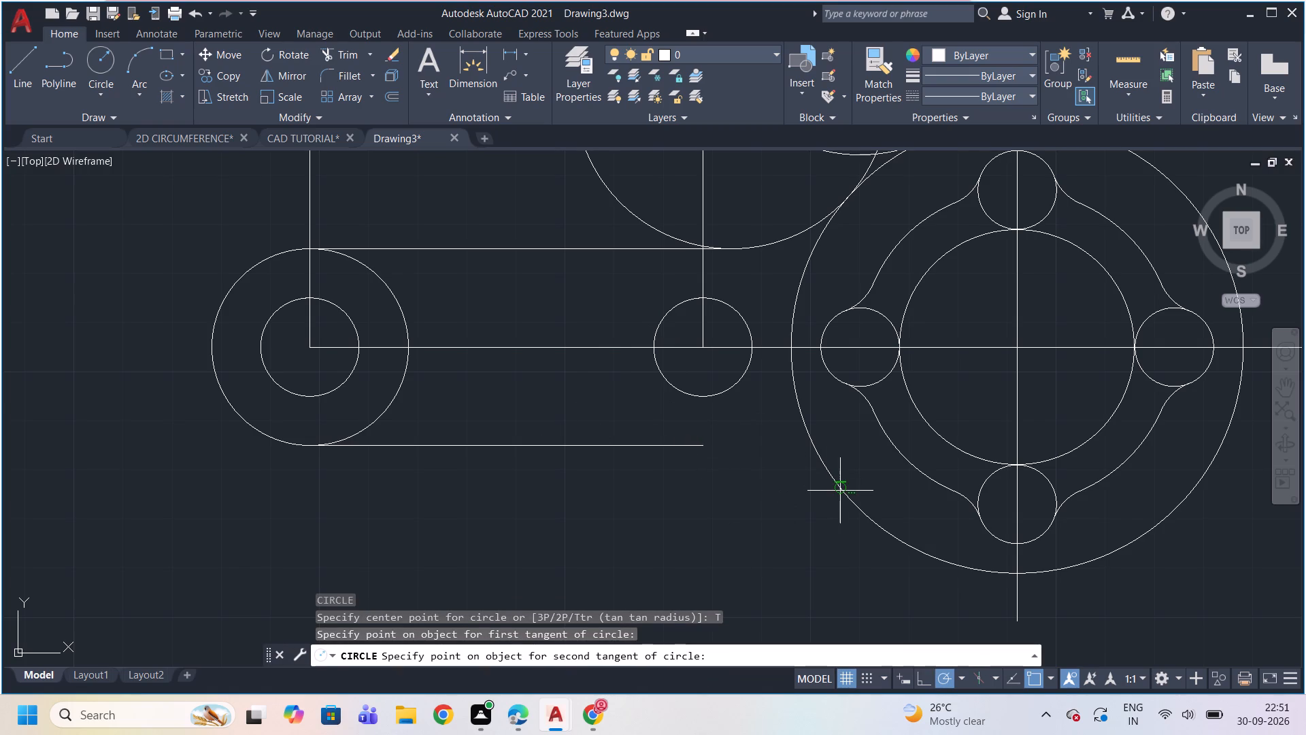
pyautogui.click(842, 493)
pyautogui.write('32')
pyautogui.press('Return')
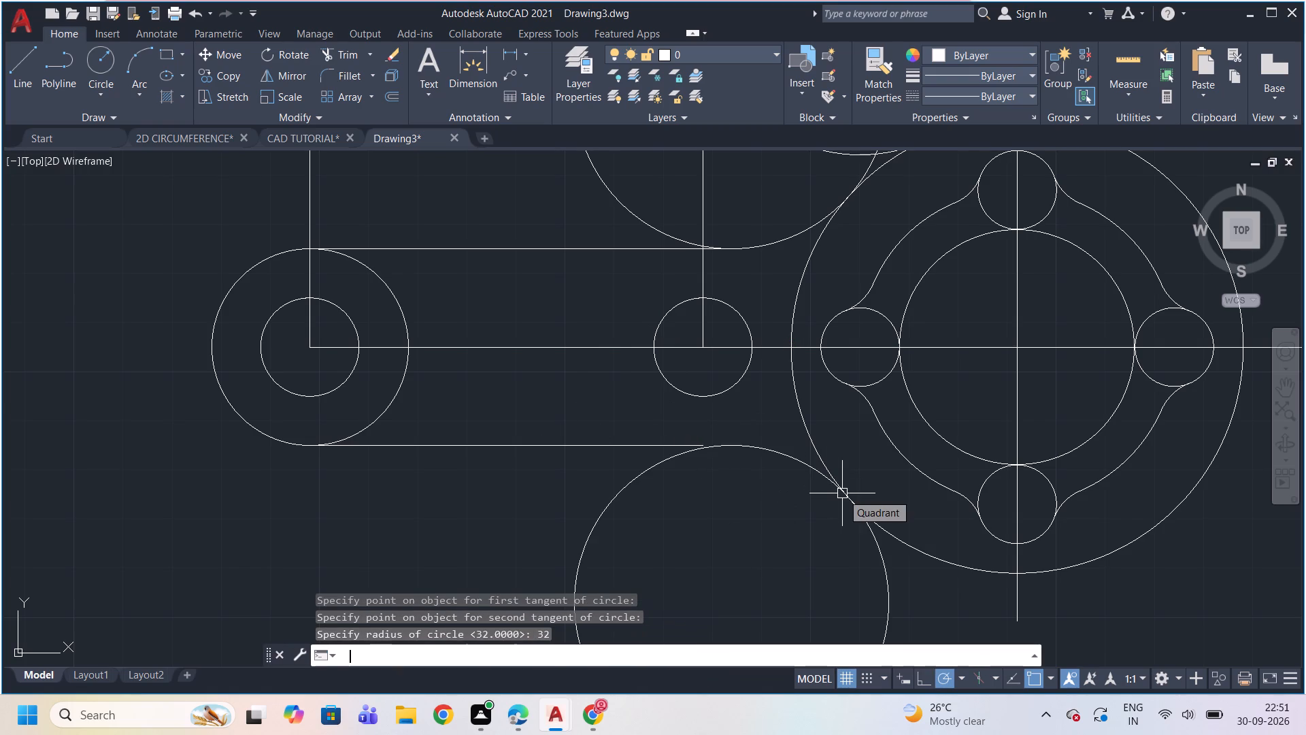
# Extend the lower horizontal arm line to the radius 32 circle below it.
pyautogui.scroll(1, 725, 470)
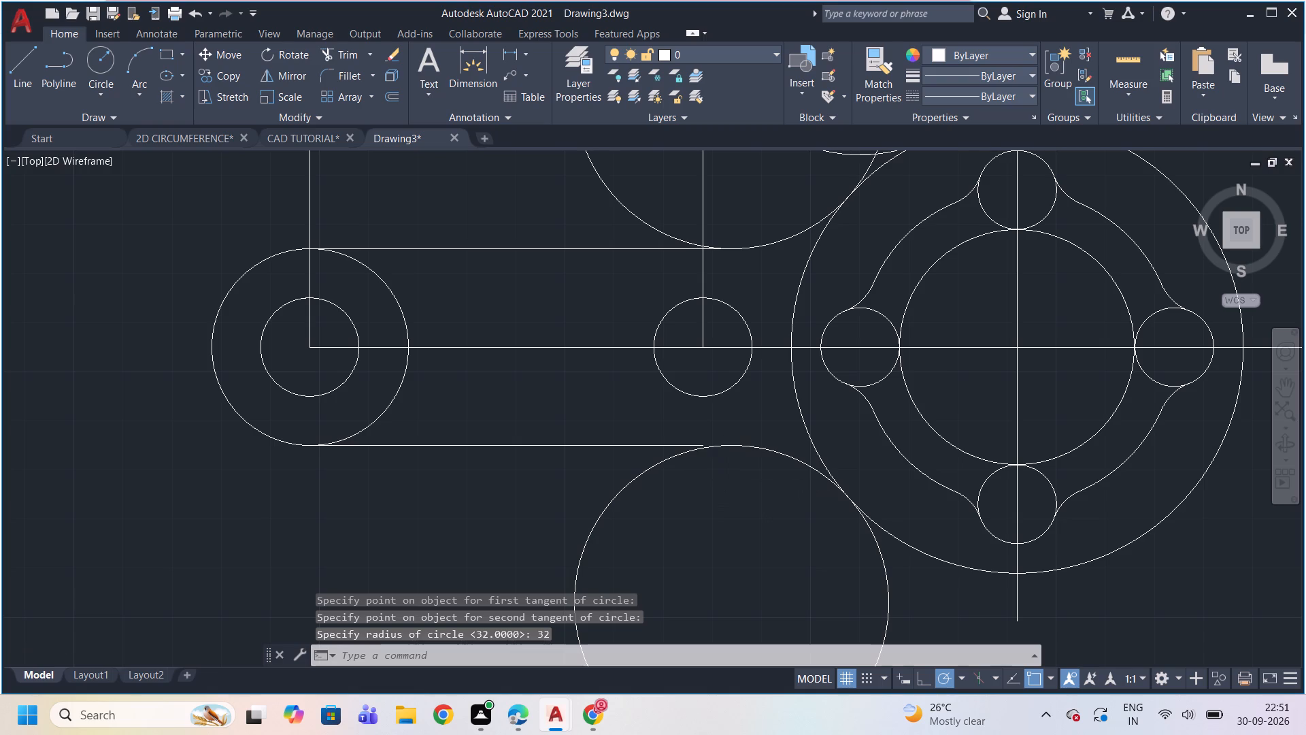
pyautogui.scroll(-1, 725, 470)
pyautogui.scroll(1, 722, 475)
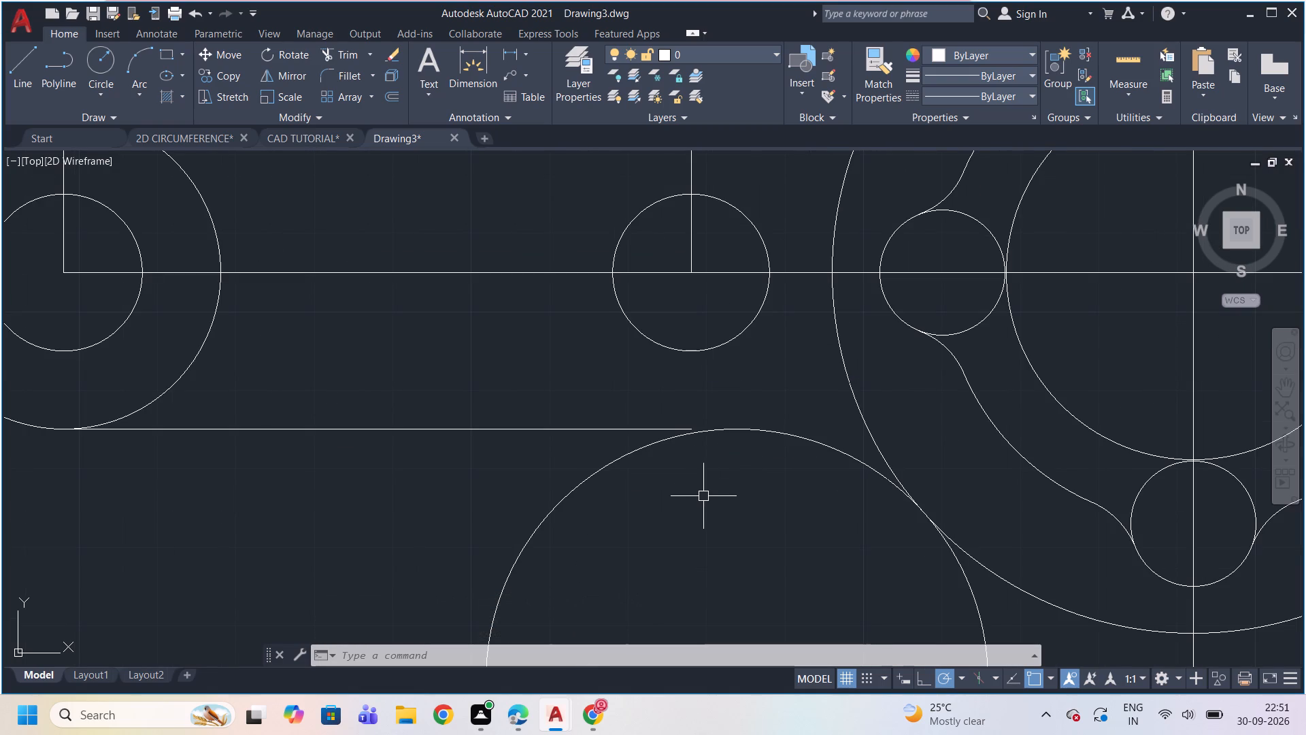
pyautogui.press('Escape')
pyautogui.press('e')
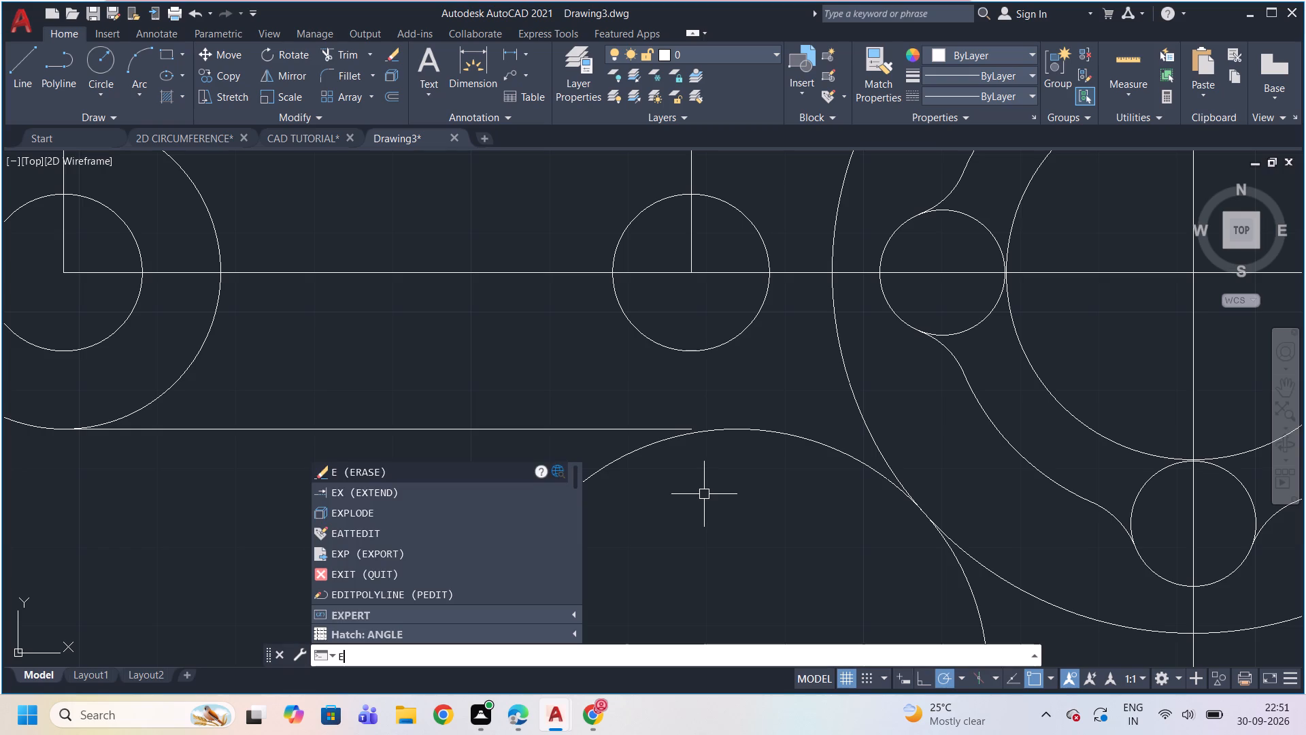
pyautogui.press('x')
pyautogui.press('Return')
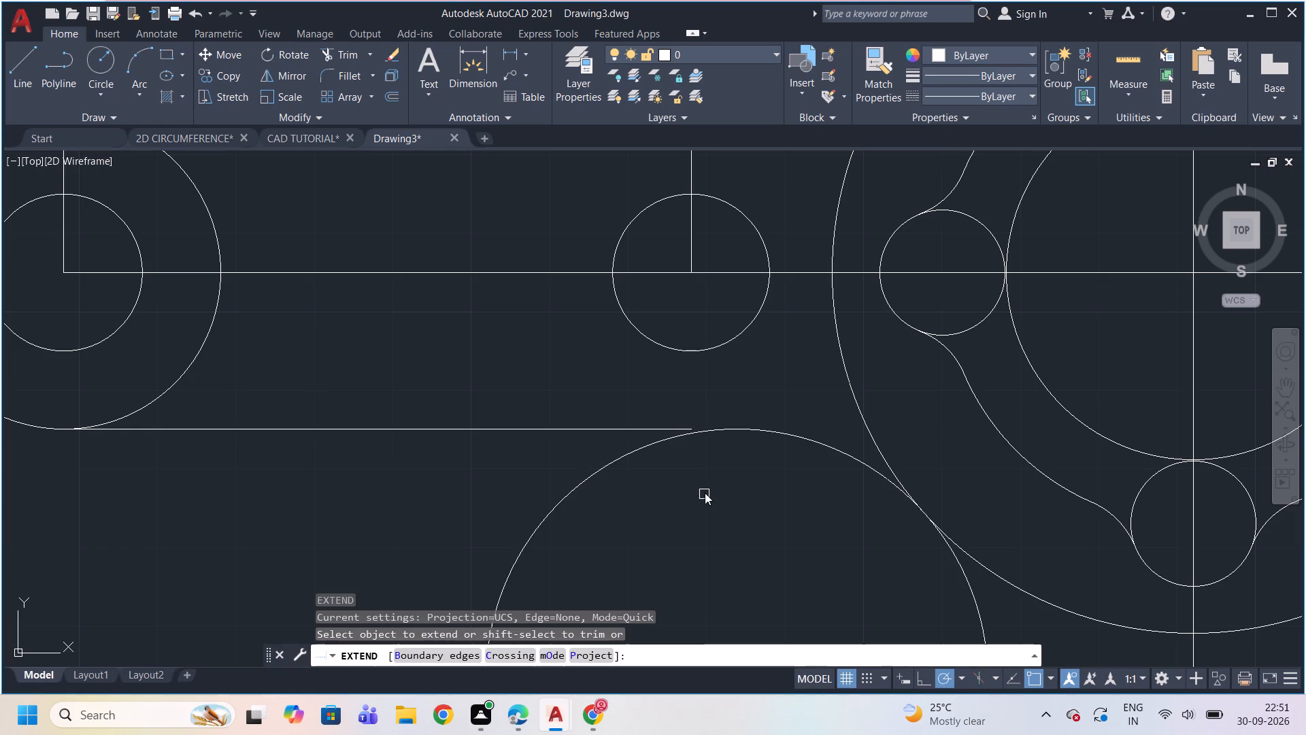
pyautogui.click(631, 431)
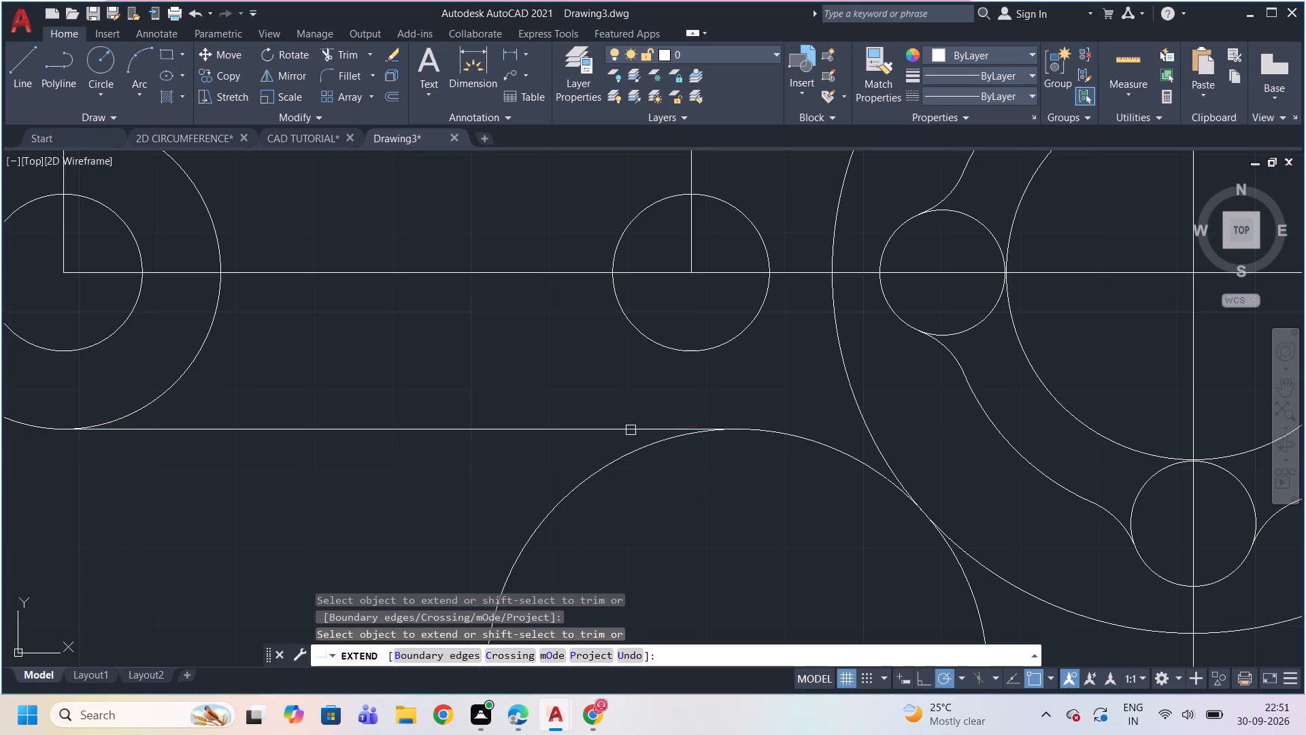
pyautogui.scroll(-3, 661, 483)
pyautogui.scroll(1, 711, 600)
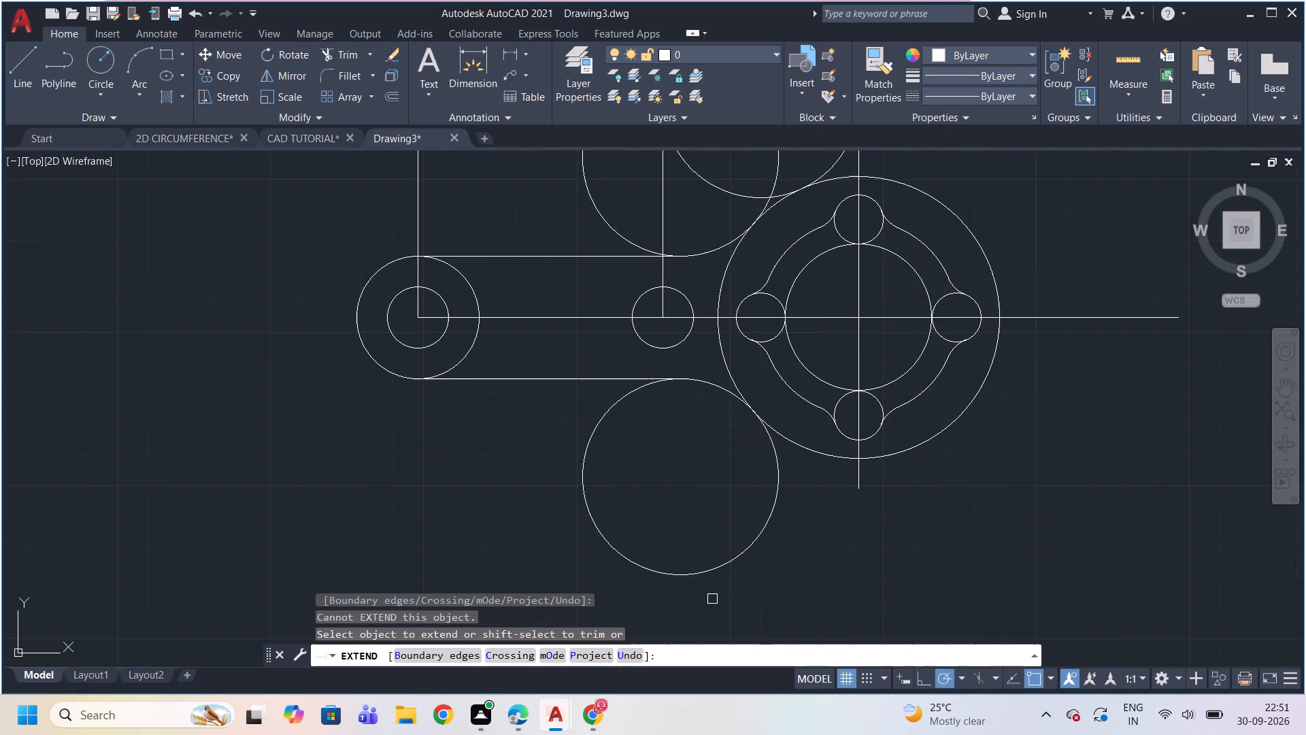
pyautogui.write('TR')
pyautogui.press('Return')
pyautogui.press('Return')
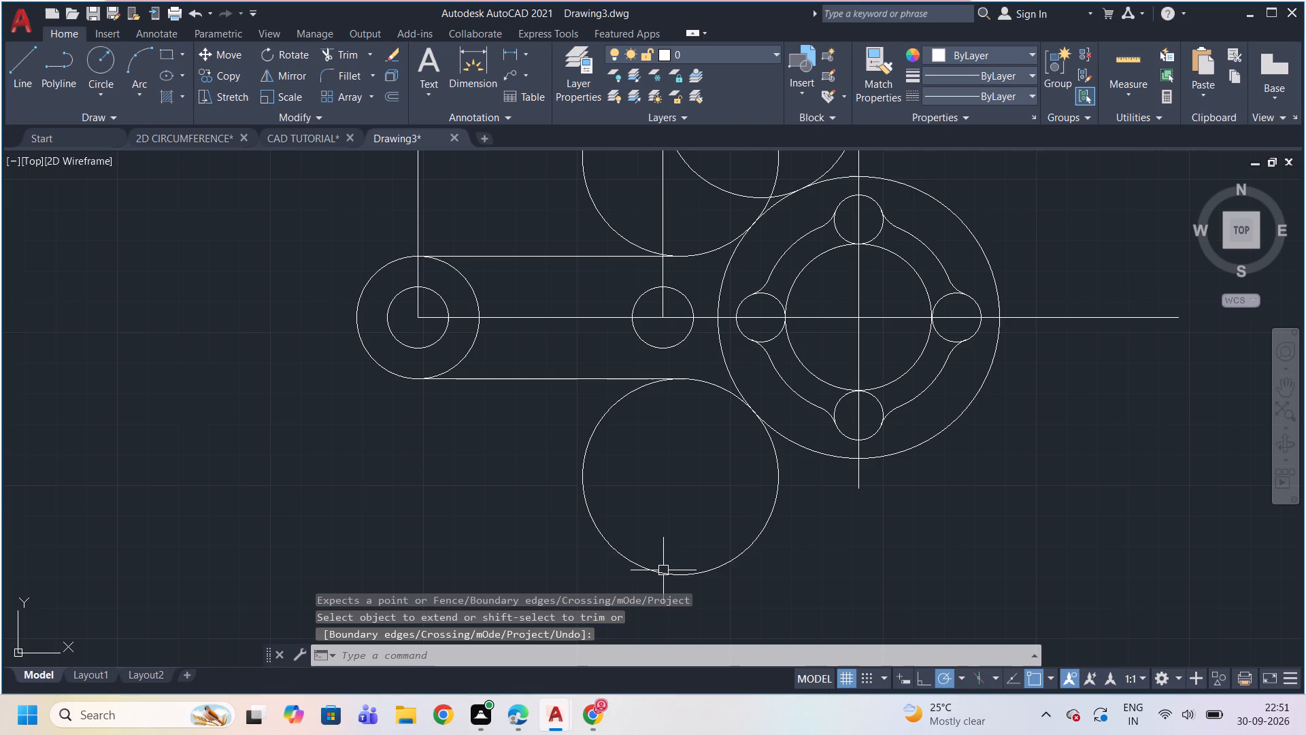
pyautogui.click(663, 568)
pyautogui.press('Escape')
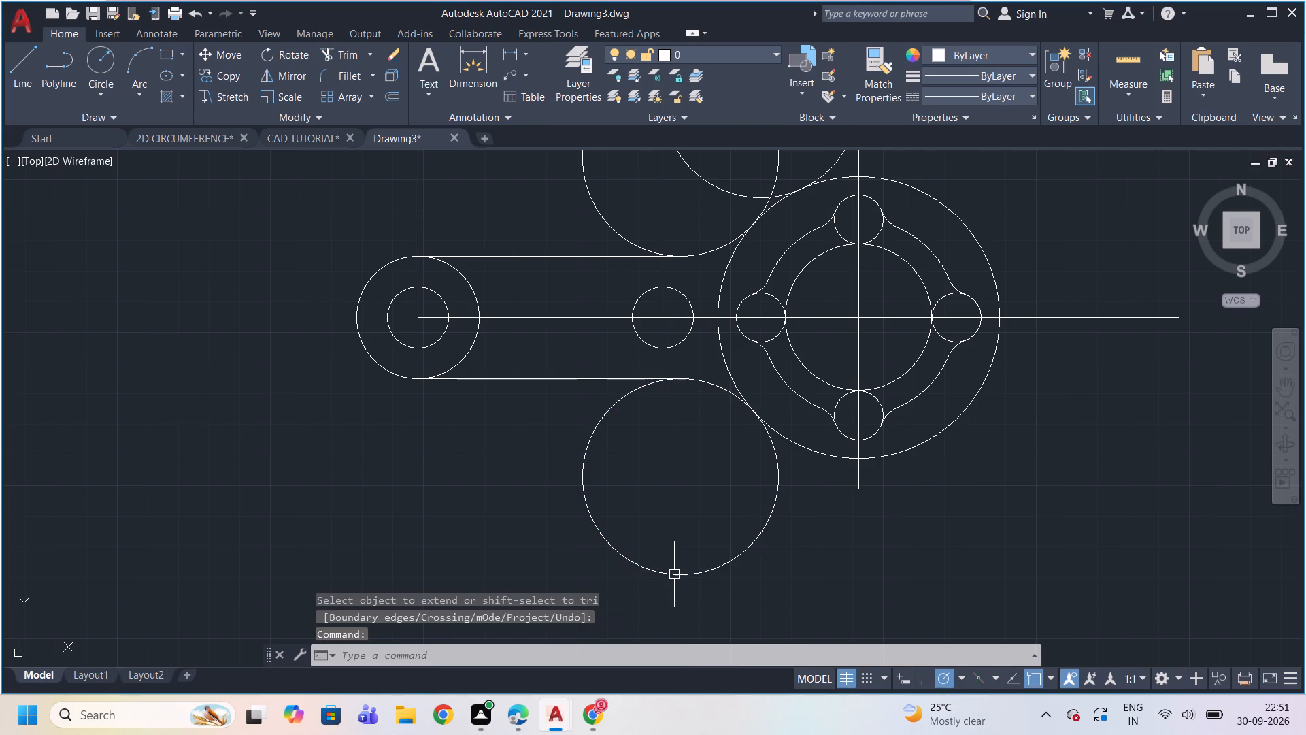
# Trim the lower radius 32 circle down to the blend arc between the lower arm line and the flange's outer circle.
pyautogui.write('TR')
pyautogui.press('Return')
pyautogui.press('Return')
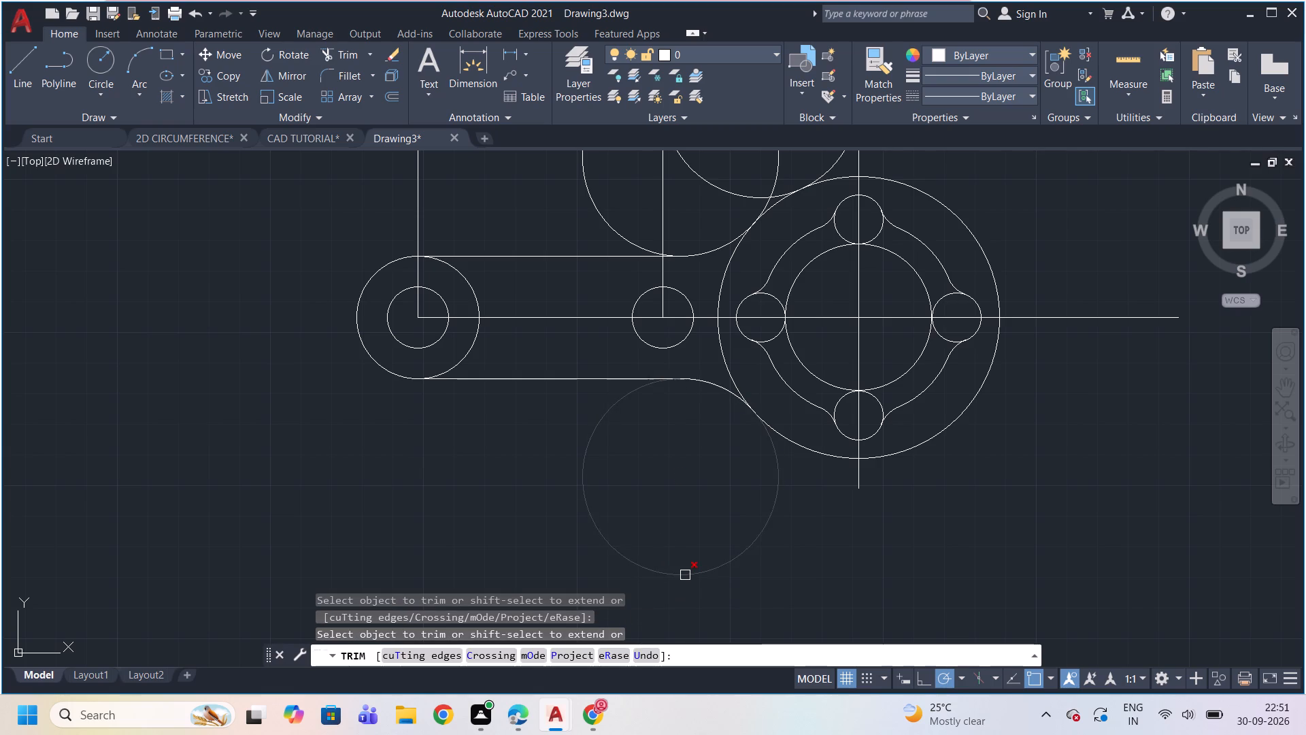
pyautogui.click(683, 575)
# Trim away the extra radius 32 circle above the arm, and trim the other to its blend arc between upper arm line and flange.
pyautogui.scroll(-2, 683, 575)
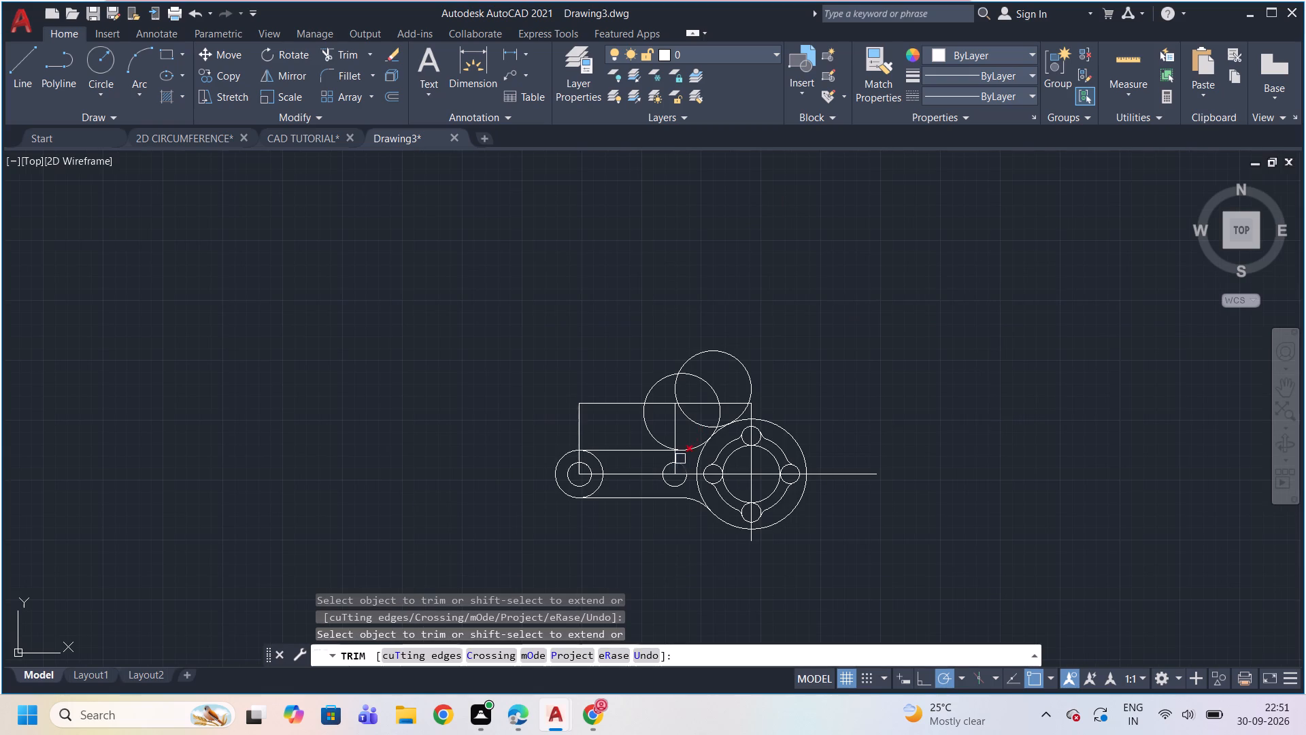
pyautogui.scroll(2, 692, 438)
pyautogui.click(716, 401)
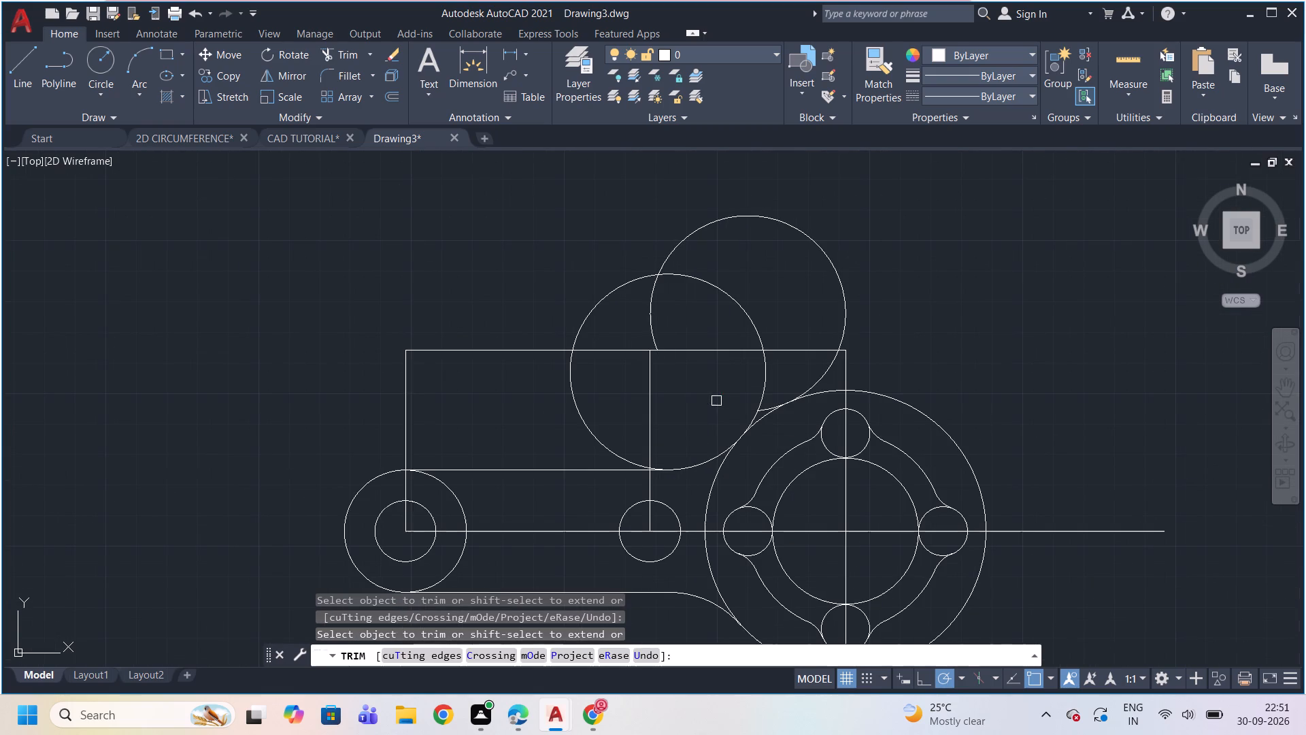
pyautogui.click(654, 319)
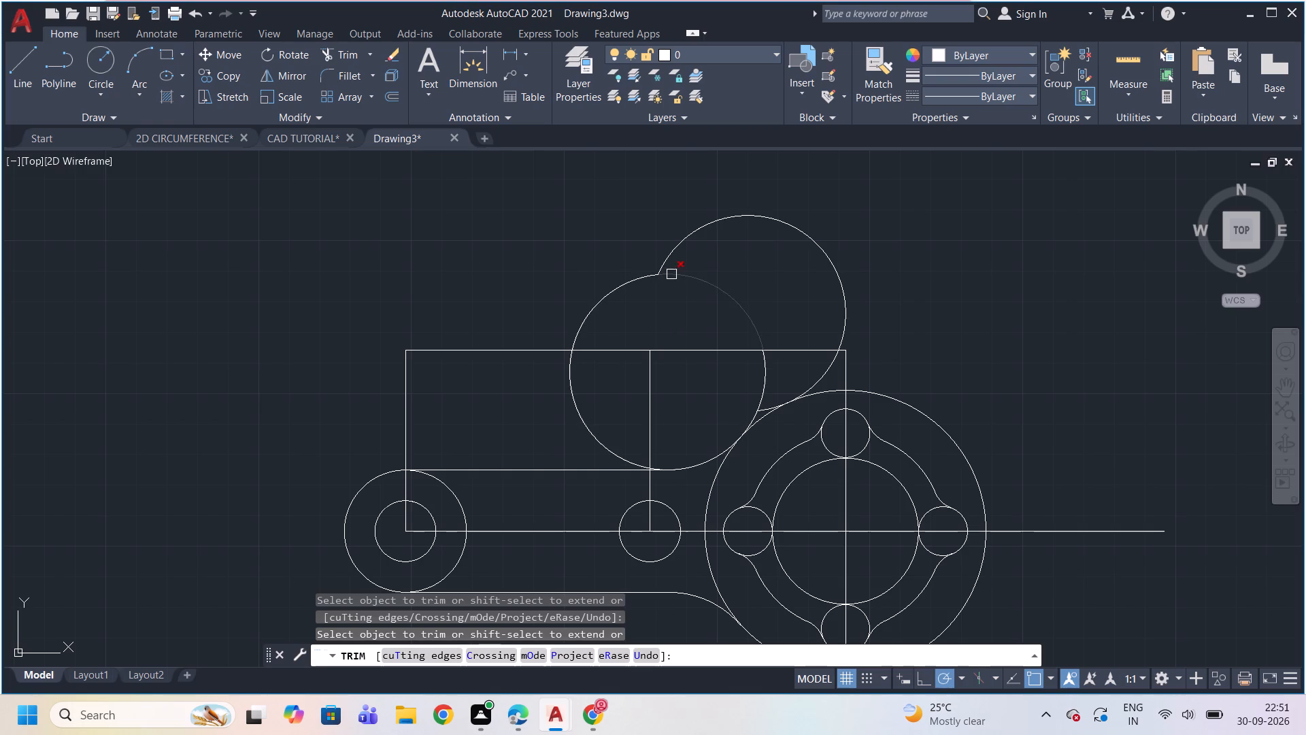
pyautogui.click(671, 274)
pyautogui.click(697, 237)
pyautogui.click(824, 374)
pyautogui.scroll(3, 764, 408)
pyautogui.click(765, 417)
pyautogui.scroll(-3, 771, 398)
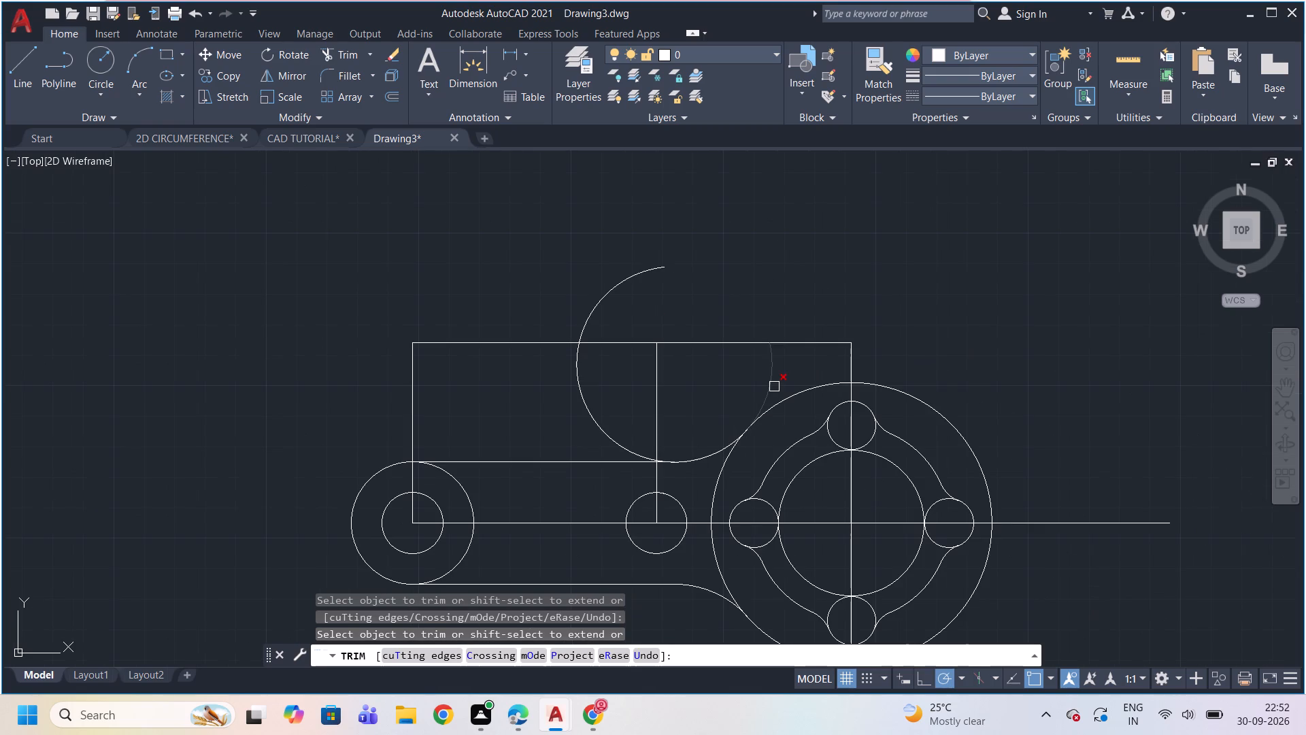
pyautogui.click(771, 382)
pyautogui.click(608, 431)
pyautogui.click(610, 299)
# Trim the leftover arc sliver above the upper arm line, between the middle vertical line and the blend's tangent point.
pyautogui.scroll(-4, 680, 308)
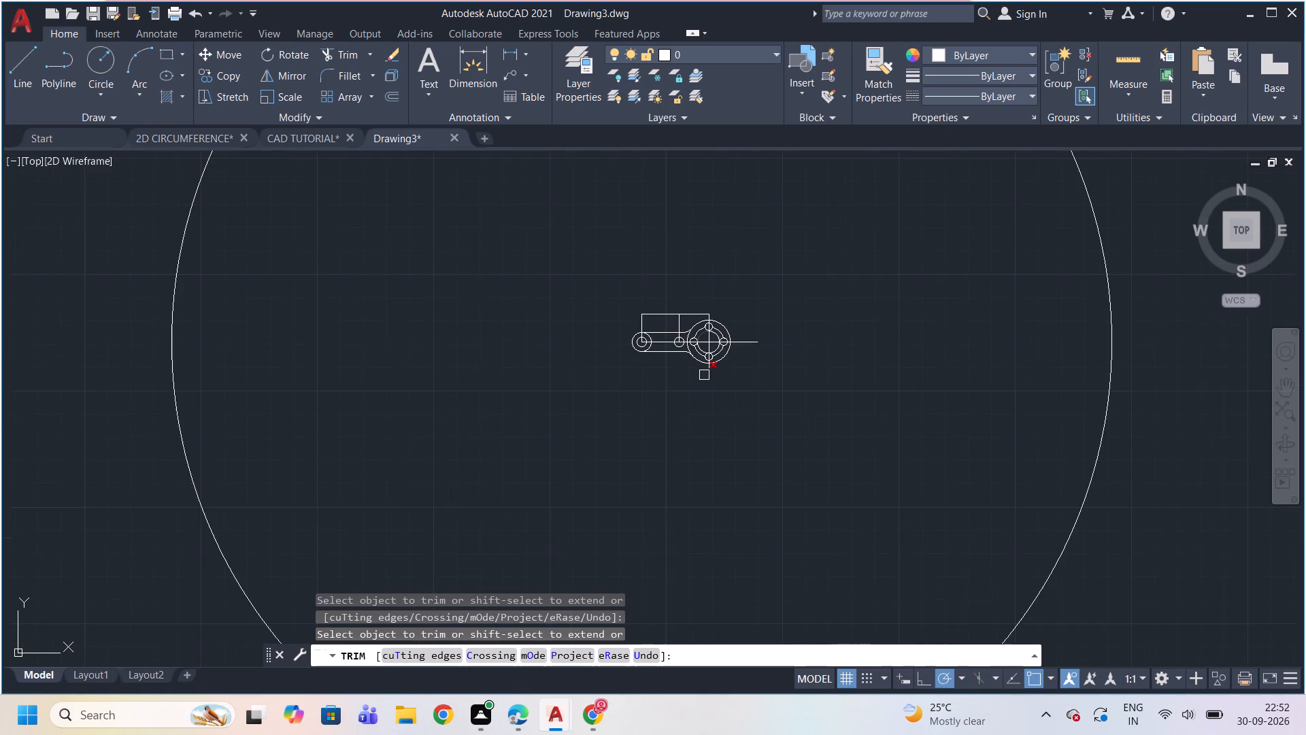
pyautogui.scroll(5, 675, 336)
pyautogui.scroll(3, 766, 295)
pyautogui.scroll(3, 690, 303)
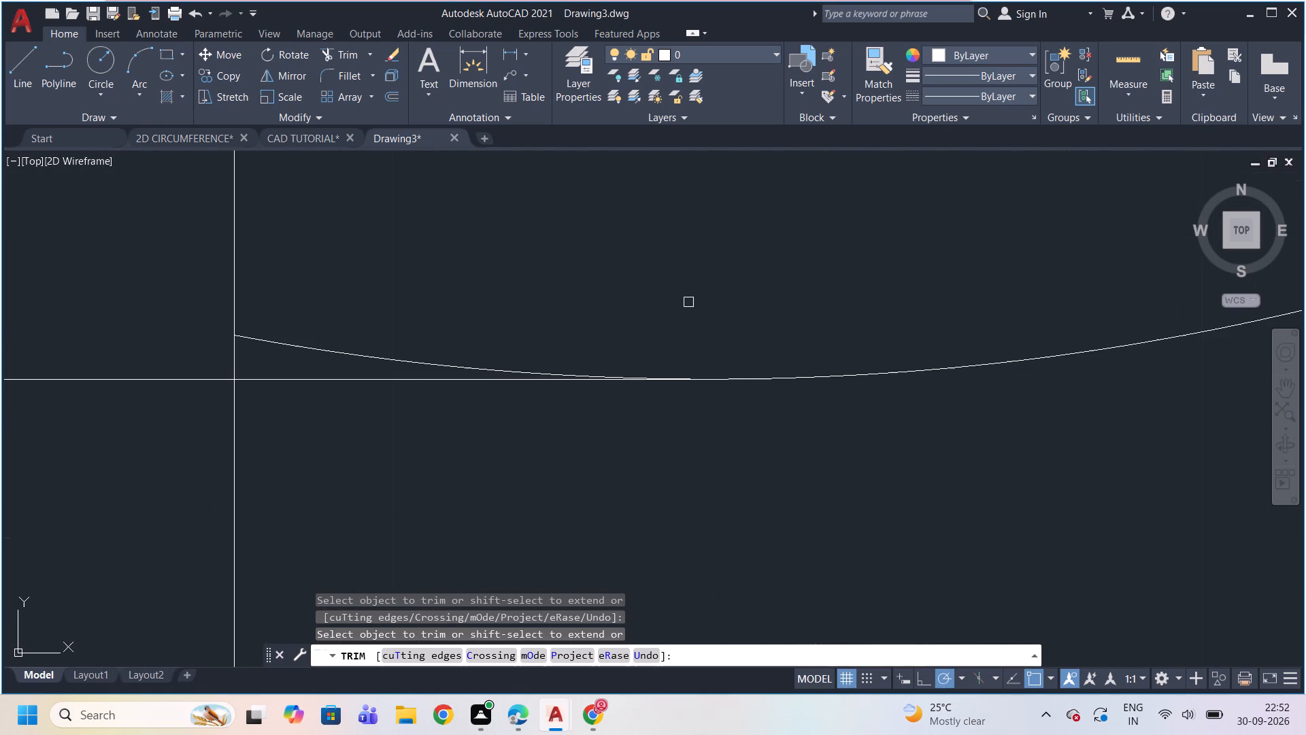
pyautogui.click(337, 351)
pyautogui.scroll(-5, 355, 344)
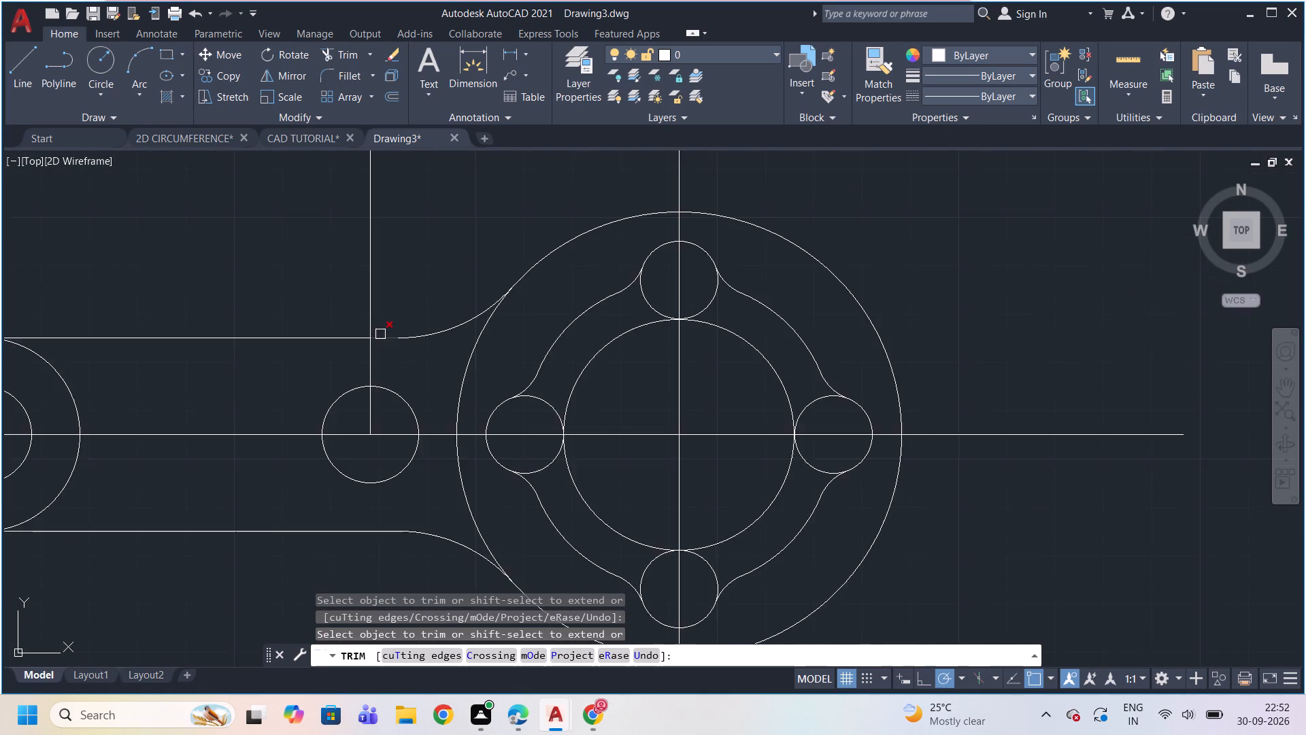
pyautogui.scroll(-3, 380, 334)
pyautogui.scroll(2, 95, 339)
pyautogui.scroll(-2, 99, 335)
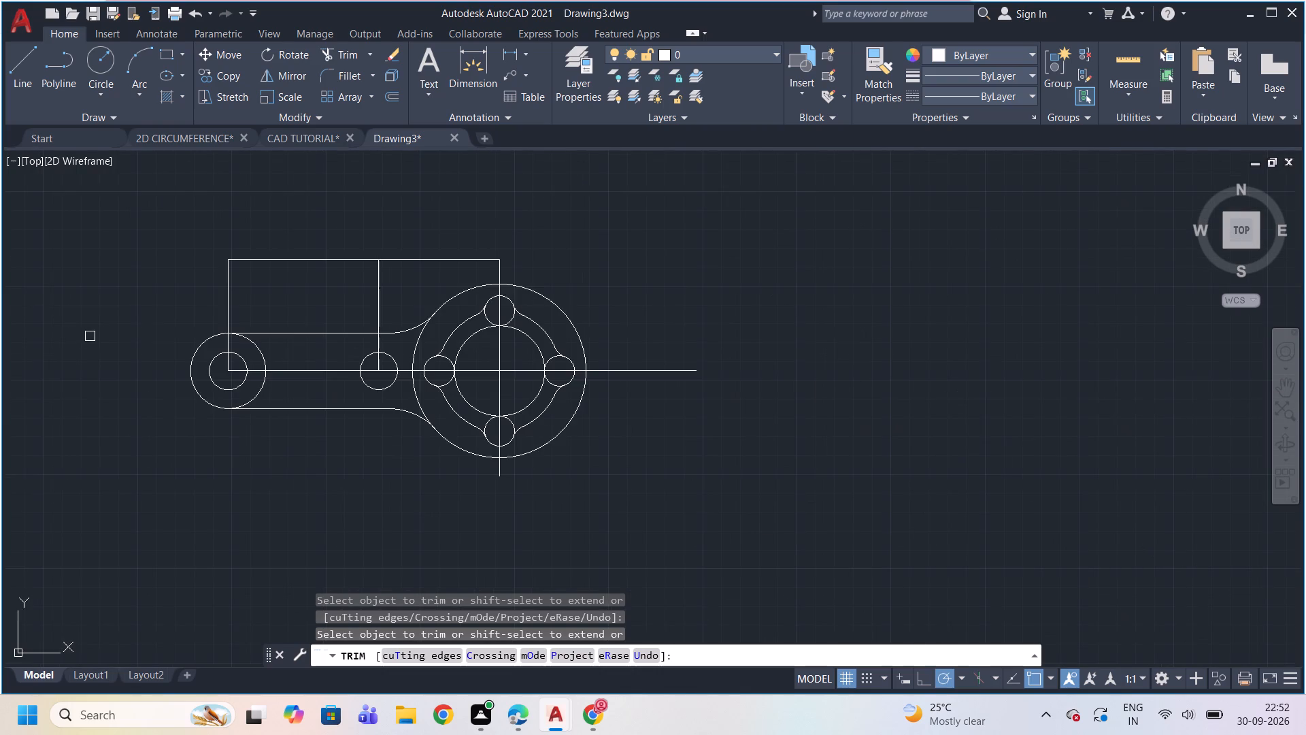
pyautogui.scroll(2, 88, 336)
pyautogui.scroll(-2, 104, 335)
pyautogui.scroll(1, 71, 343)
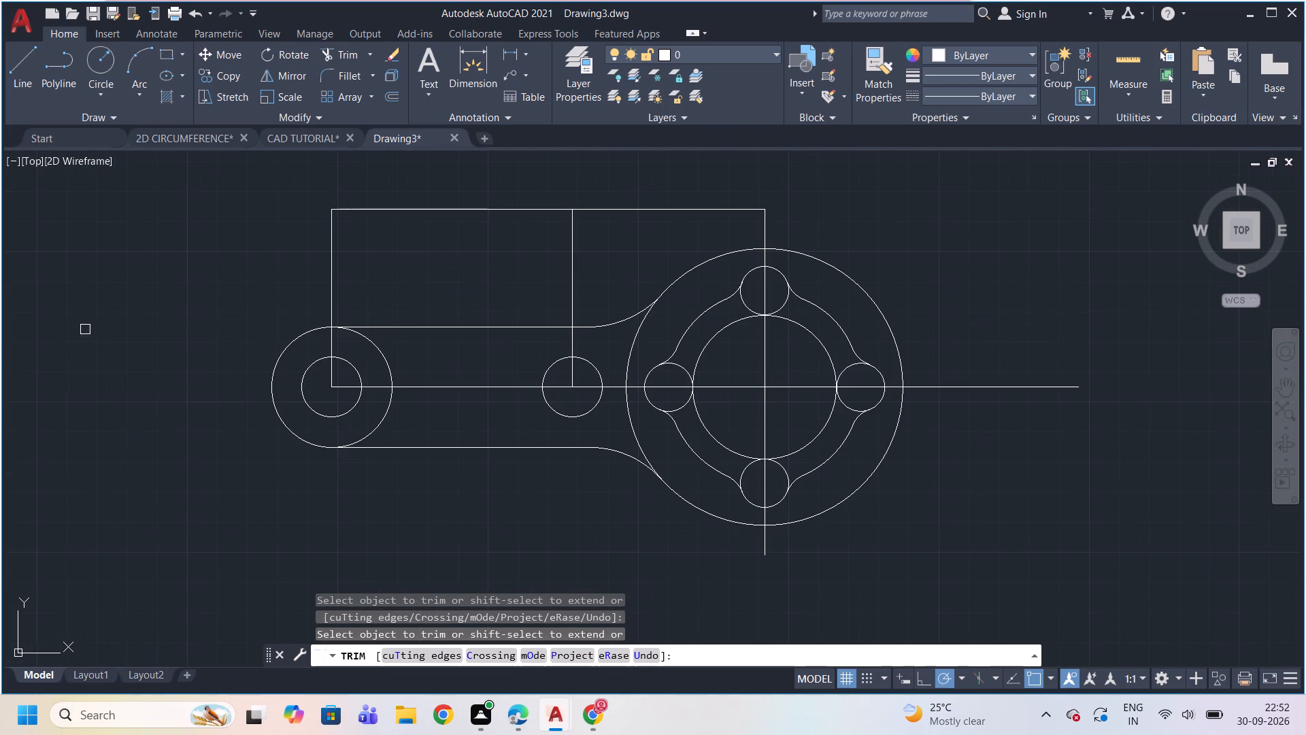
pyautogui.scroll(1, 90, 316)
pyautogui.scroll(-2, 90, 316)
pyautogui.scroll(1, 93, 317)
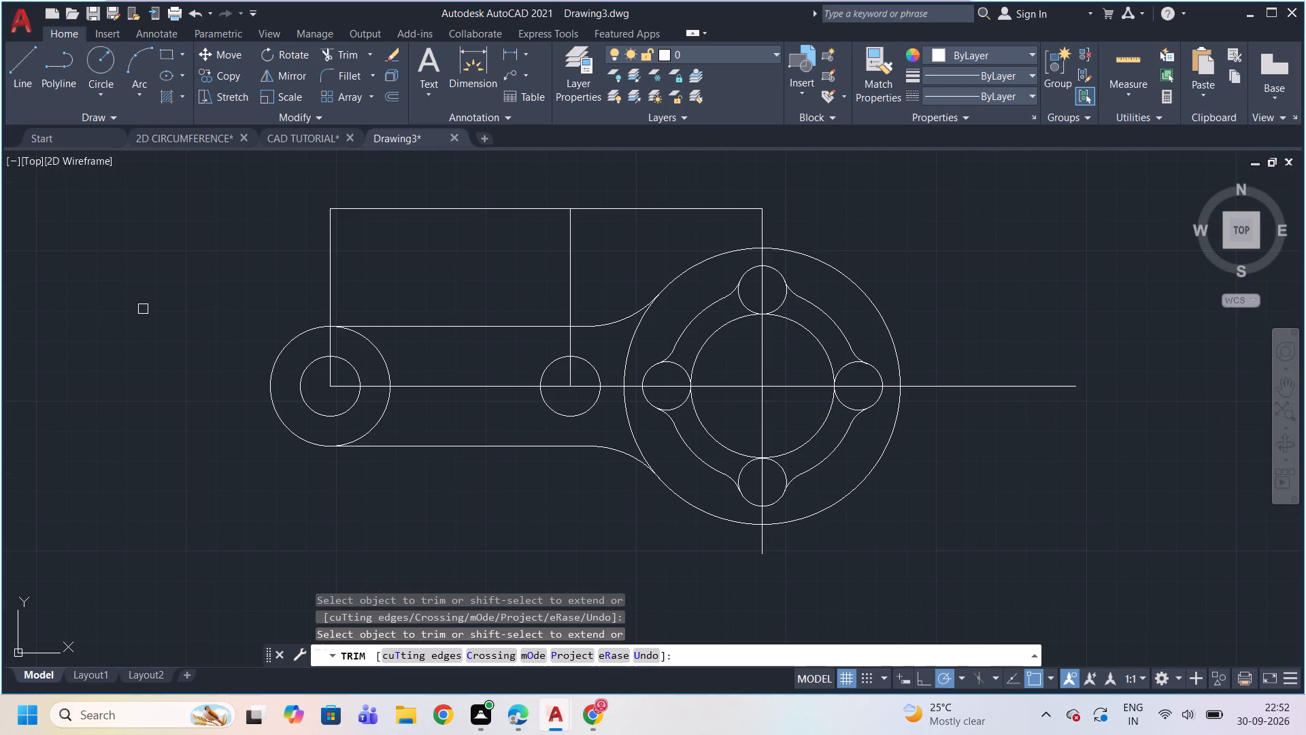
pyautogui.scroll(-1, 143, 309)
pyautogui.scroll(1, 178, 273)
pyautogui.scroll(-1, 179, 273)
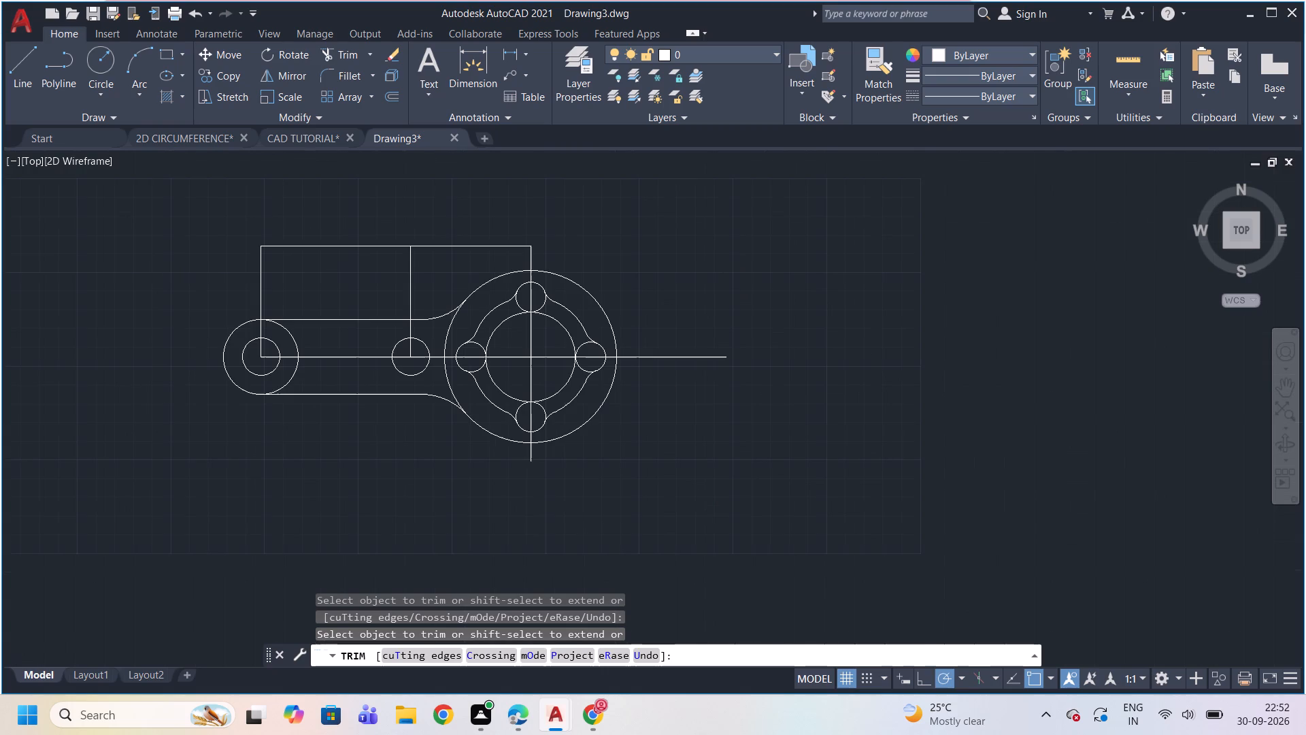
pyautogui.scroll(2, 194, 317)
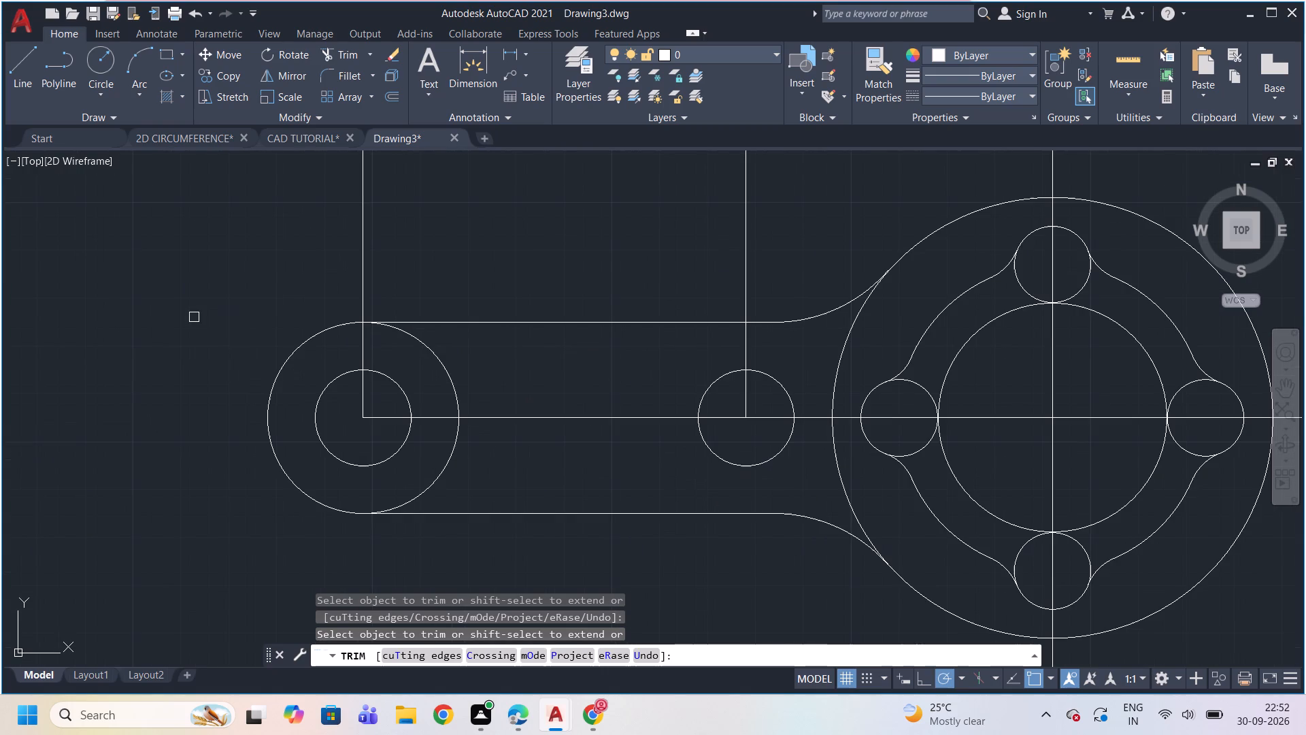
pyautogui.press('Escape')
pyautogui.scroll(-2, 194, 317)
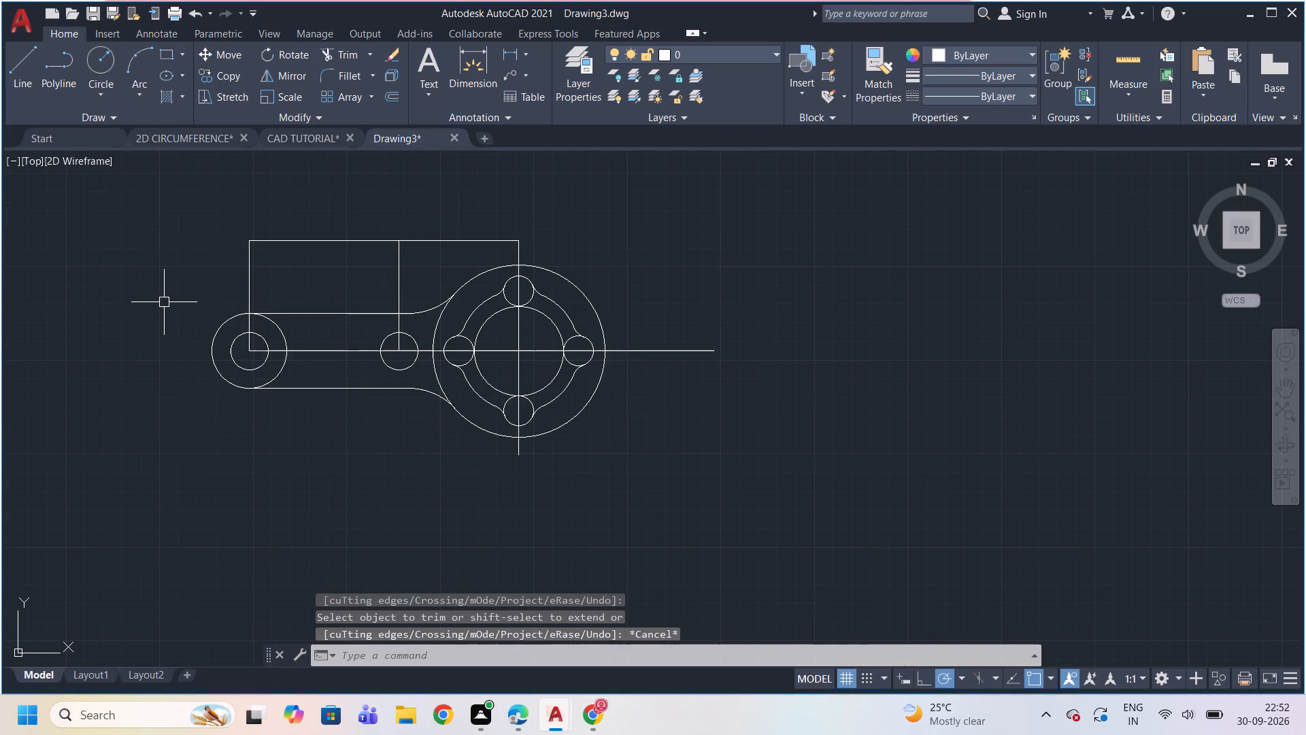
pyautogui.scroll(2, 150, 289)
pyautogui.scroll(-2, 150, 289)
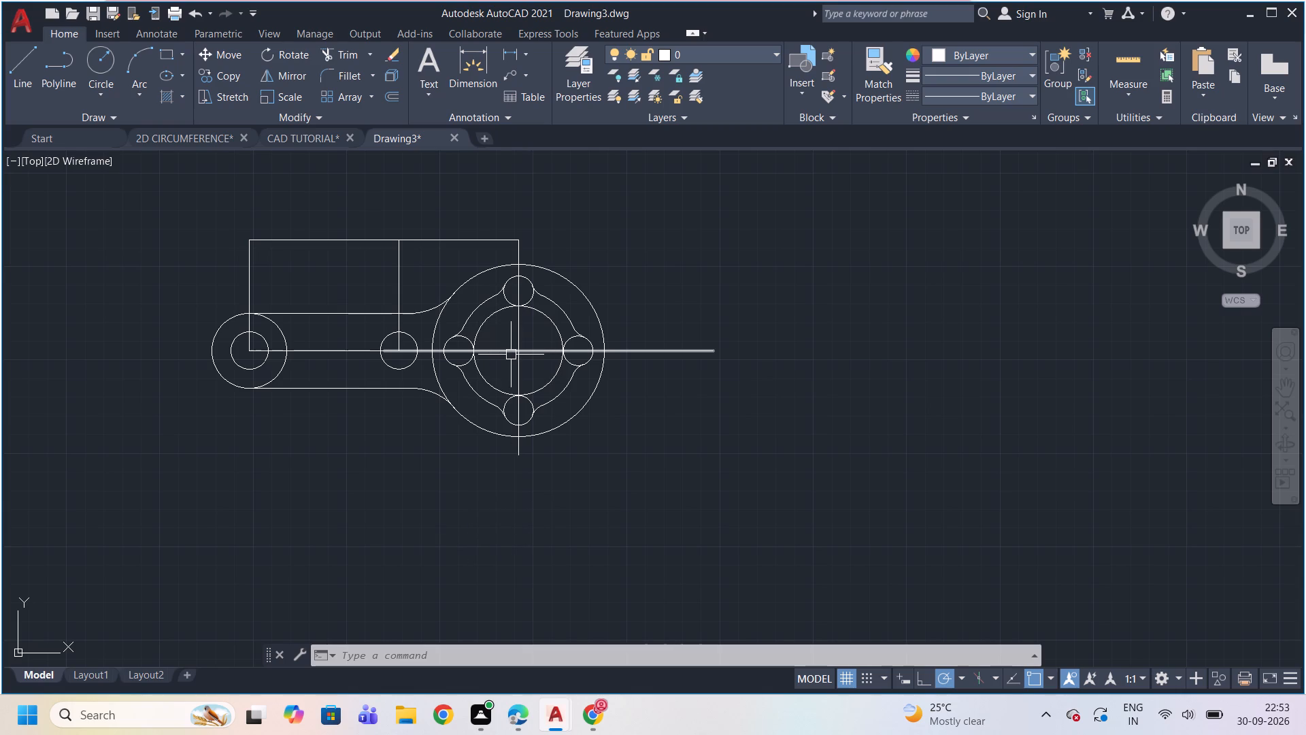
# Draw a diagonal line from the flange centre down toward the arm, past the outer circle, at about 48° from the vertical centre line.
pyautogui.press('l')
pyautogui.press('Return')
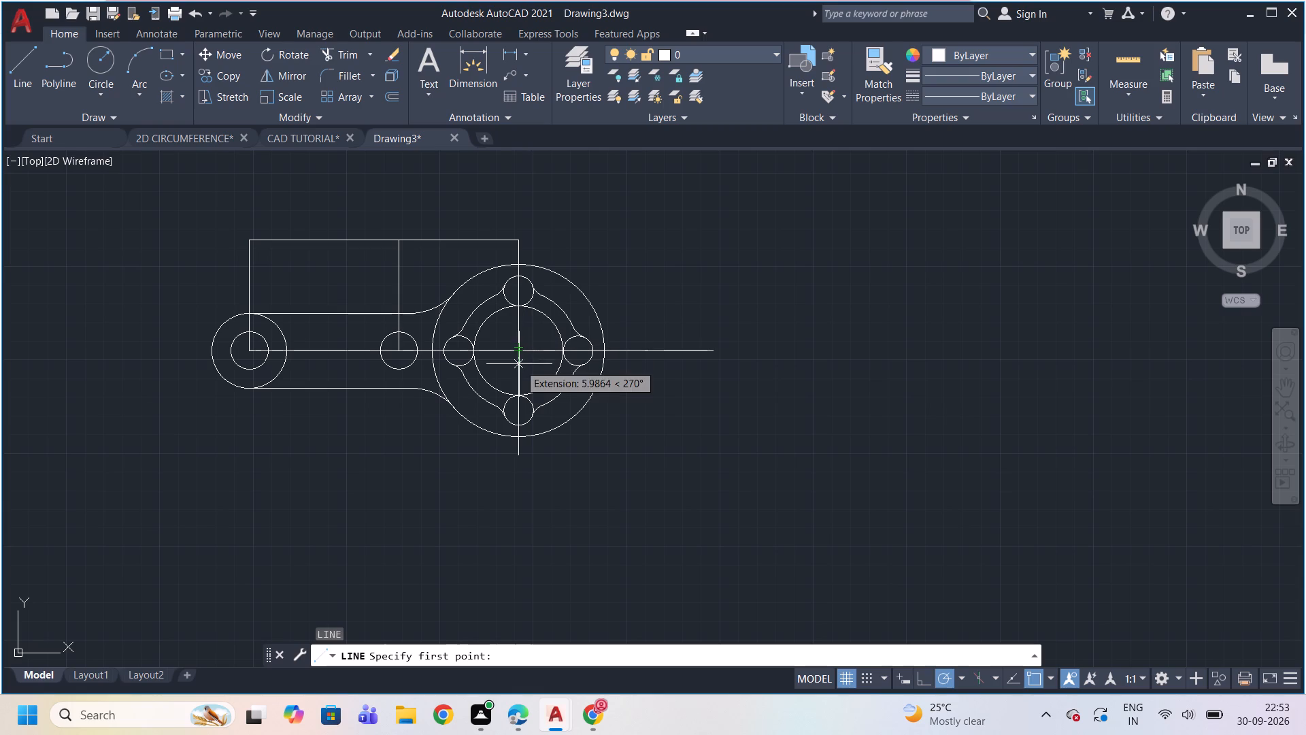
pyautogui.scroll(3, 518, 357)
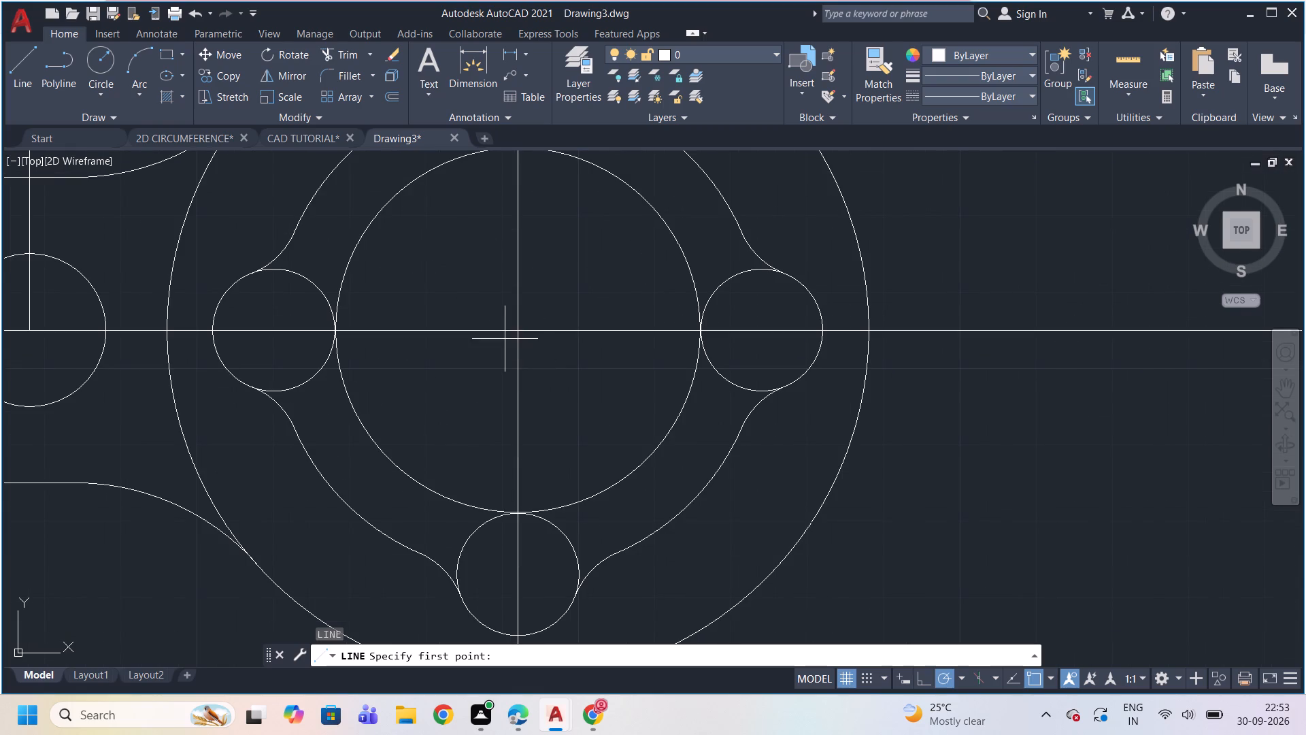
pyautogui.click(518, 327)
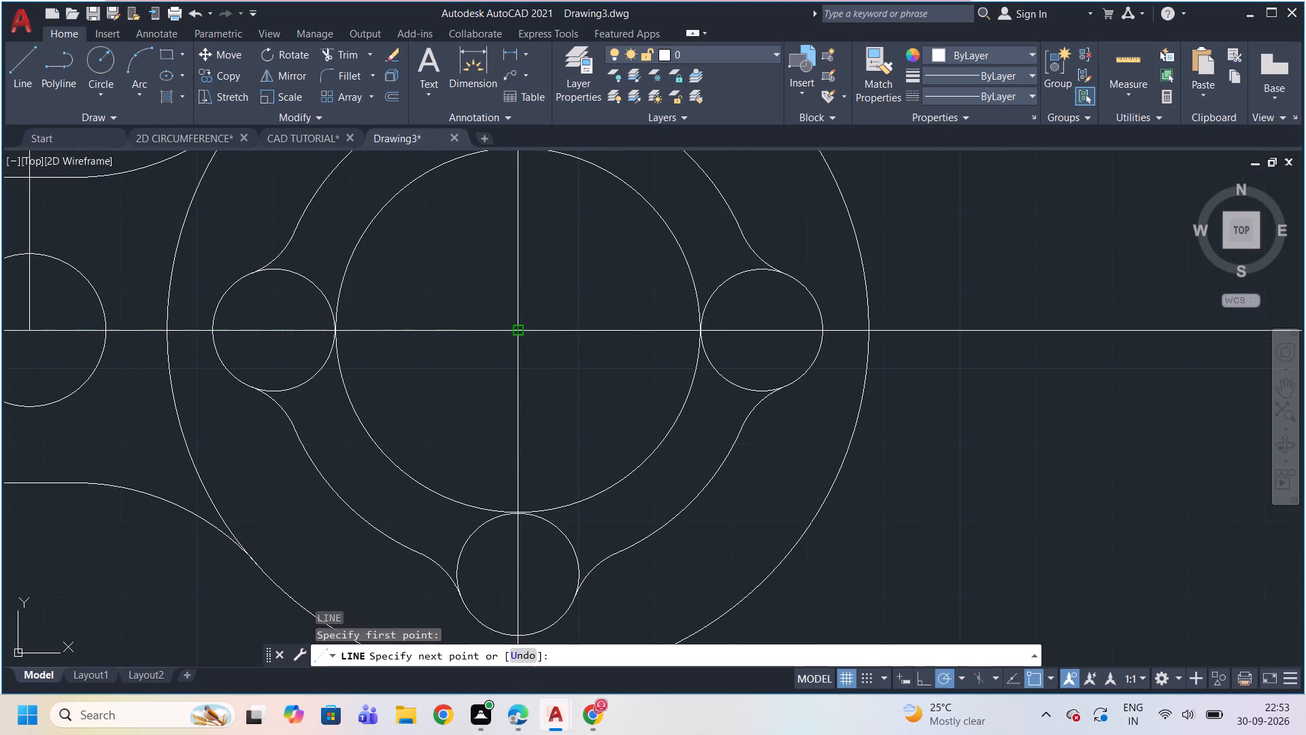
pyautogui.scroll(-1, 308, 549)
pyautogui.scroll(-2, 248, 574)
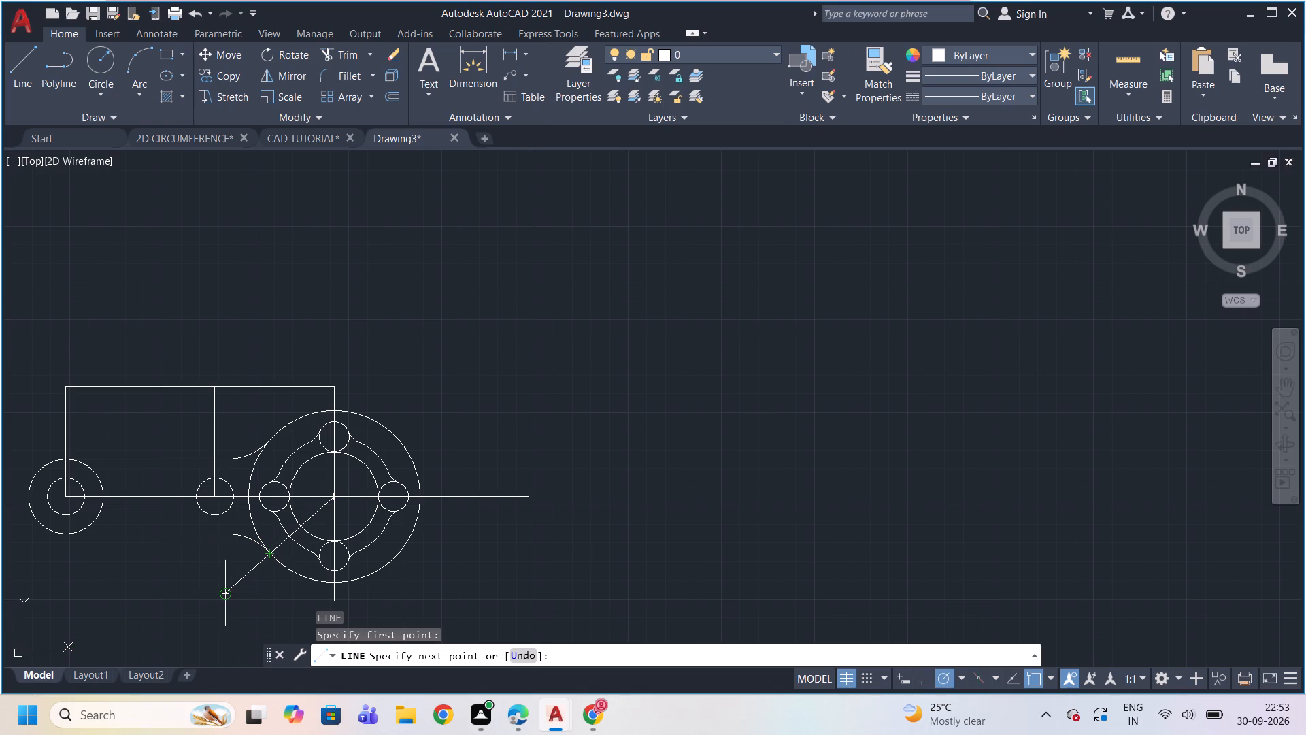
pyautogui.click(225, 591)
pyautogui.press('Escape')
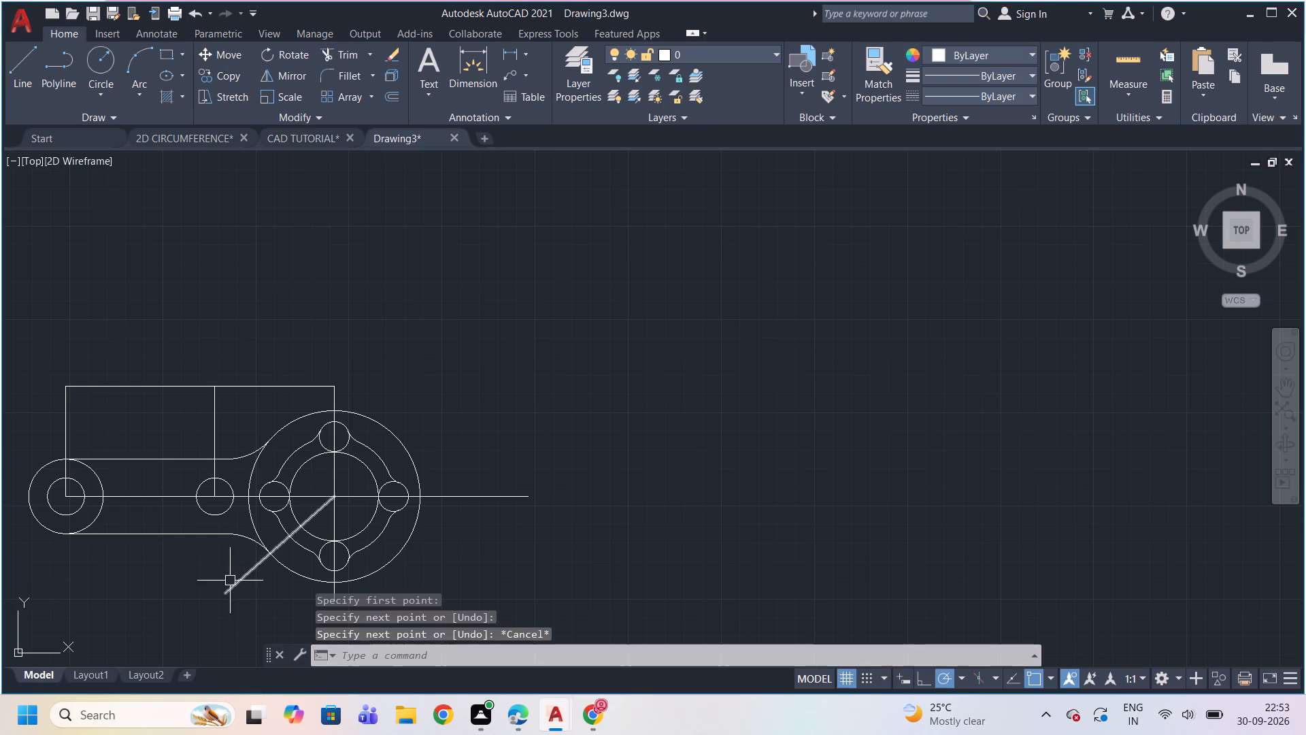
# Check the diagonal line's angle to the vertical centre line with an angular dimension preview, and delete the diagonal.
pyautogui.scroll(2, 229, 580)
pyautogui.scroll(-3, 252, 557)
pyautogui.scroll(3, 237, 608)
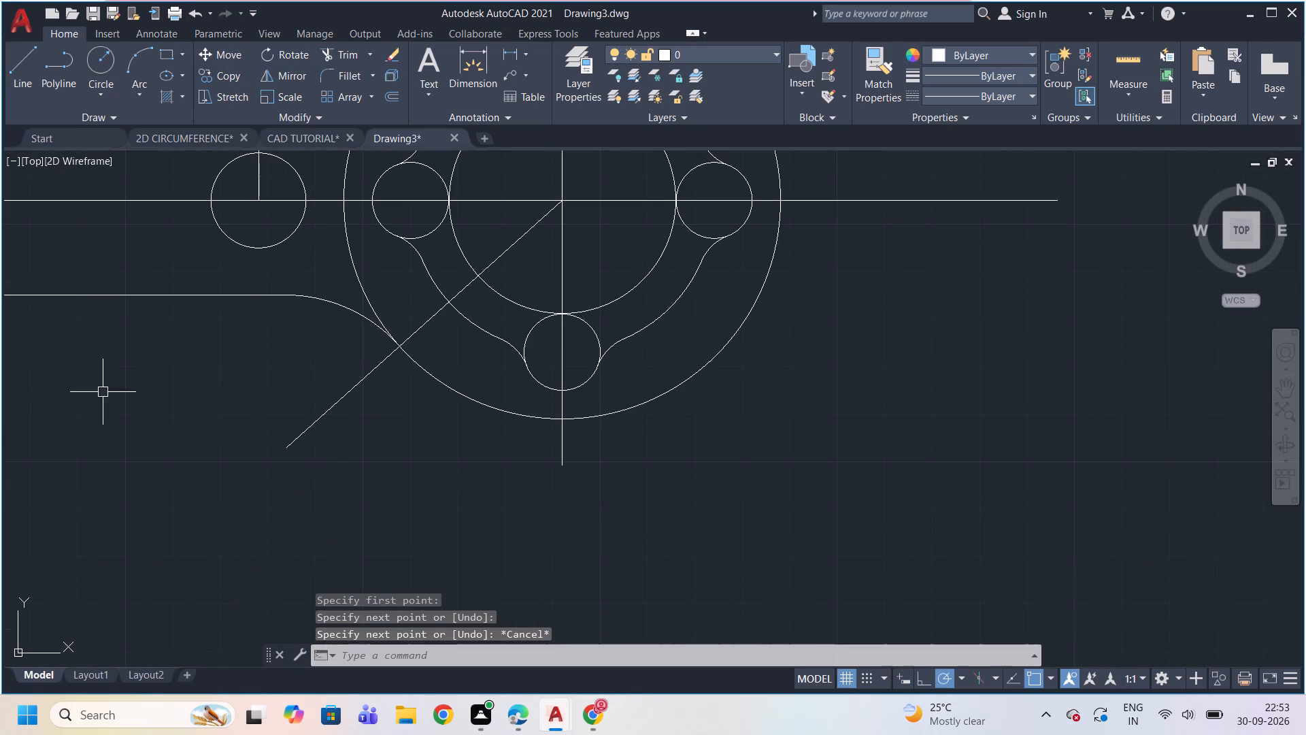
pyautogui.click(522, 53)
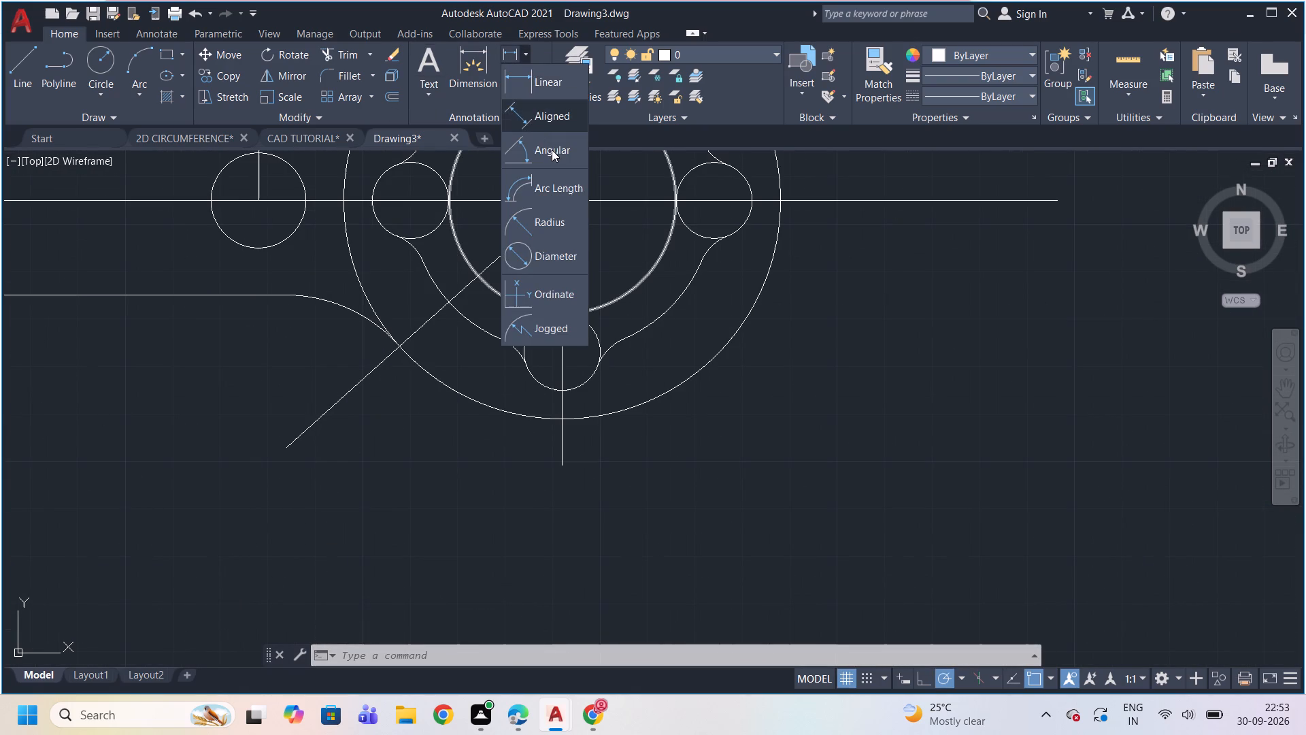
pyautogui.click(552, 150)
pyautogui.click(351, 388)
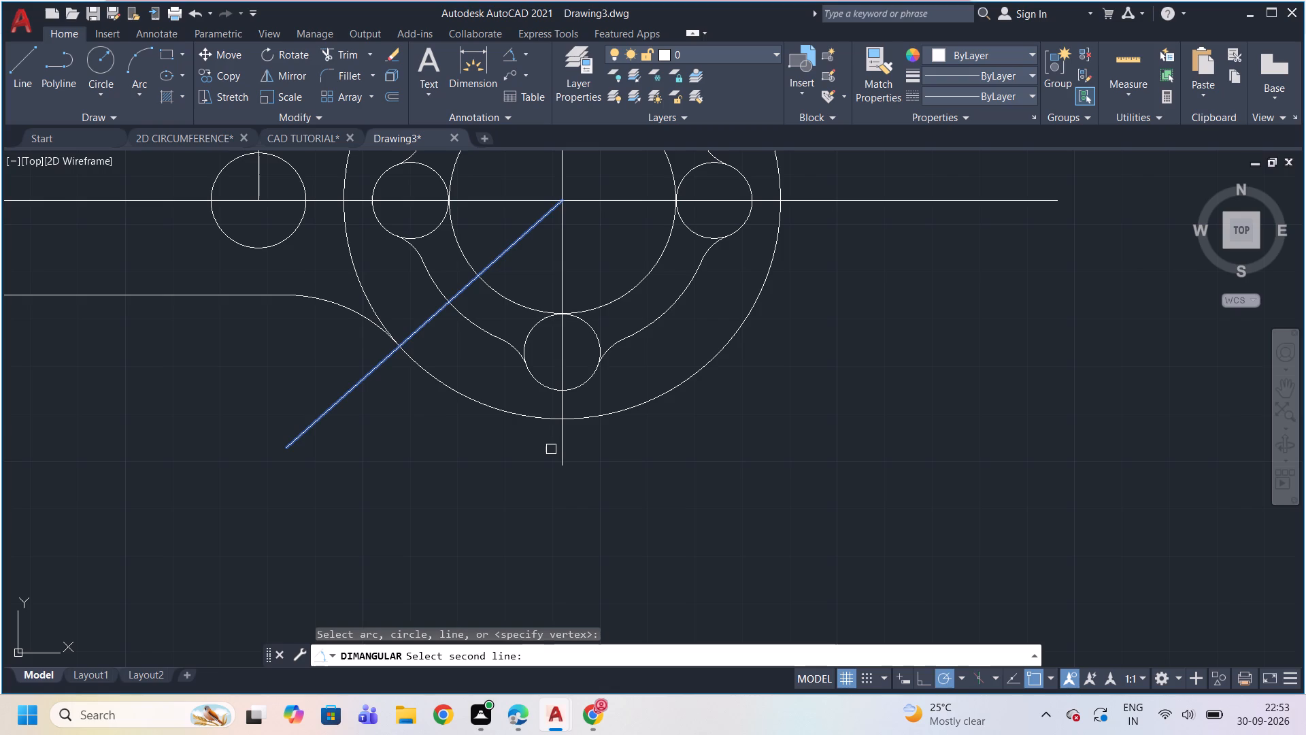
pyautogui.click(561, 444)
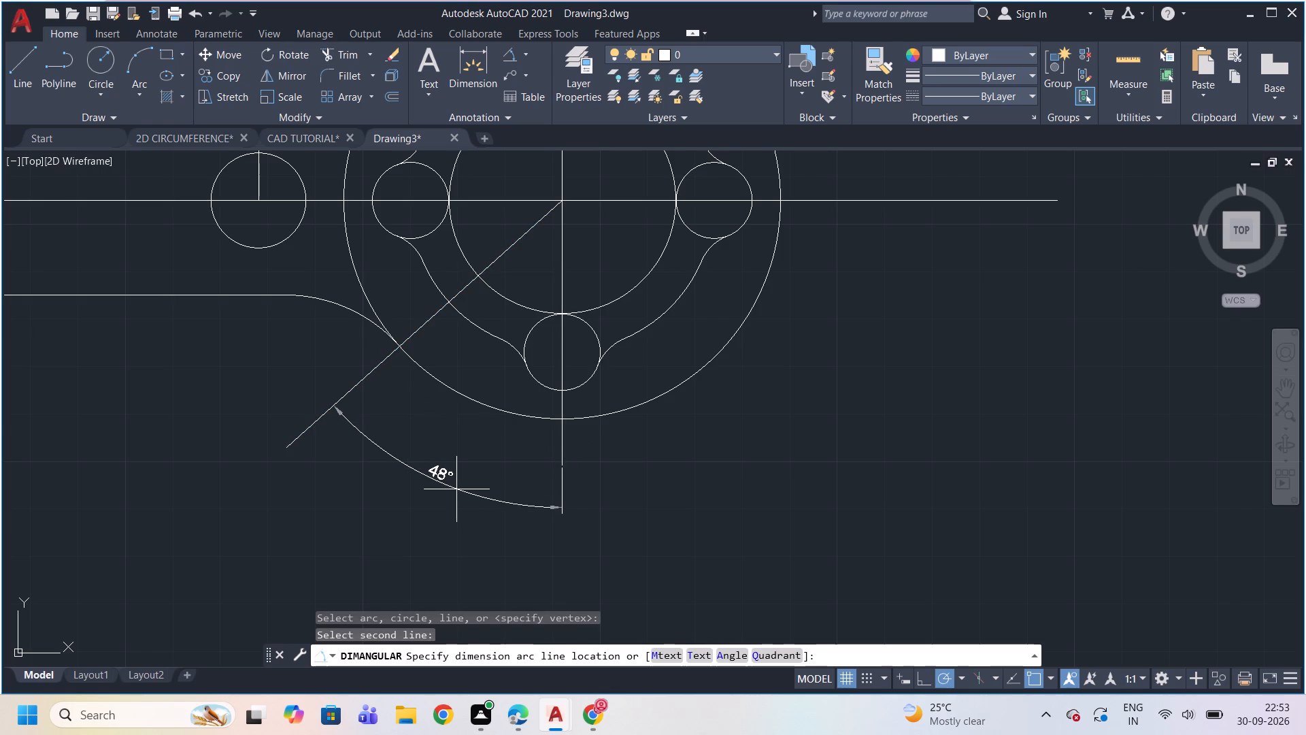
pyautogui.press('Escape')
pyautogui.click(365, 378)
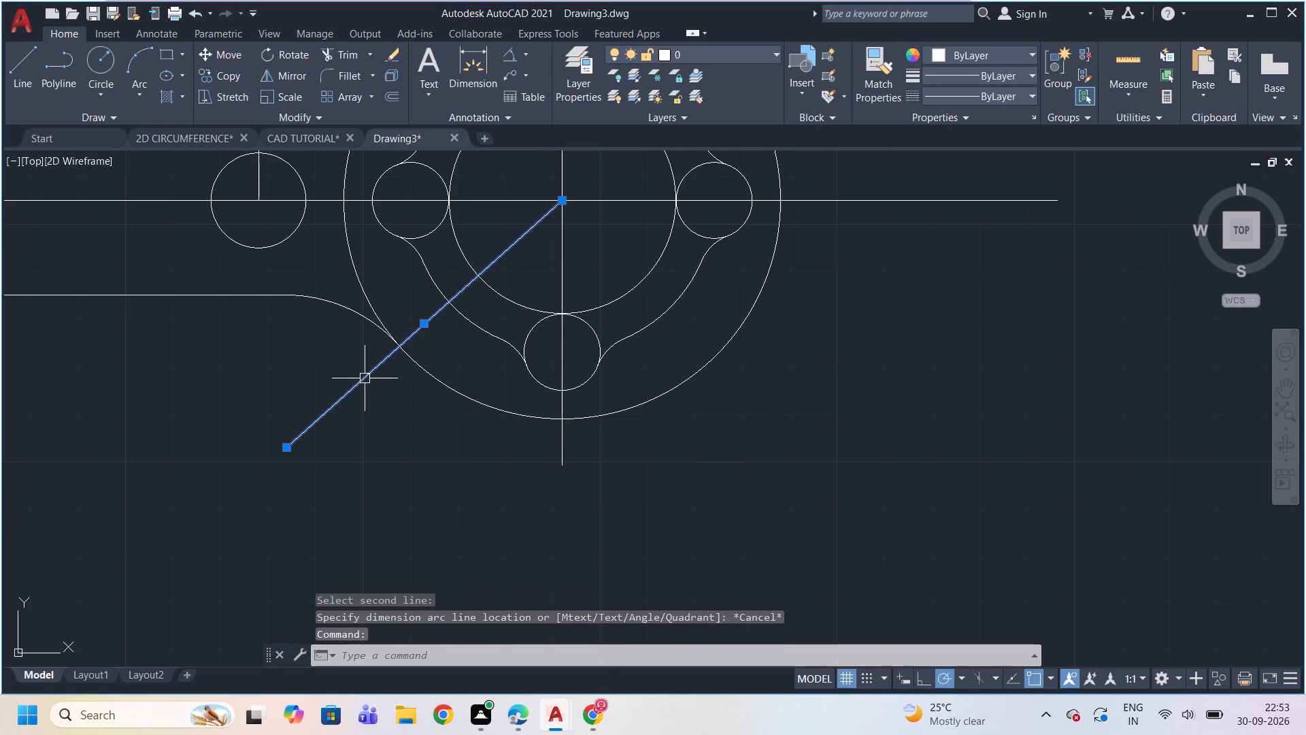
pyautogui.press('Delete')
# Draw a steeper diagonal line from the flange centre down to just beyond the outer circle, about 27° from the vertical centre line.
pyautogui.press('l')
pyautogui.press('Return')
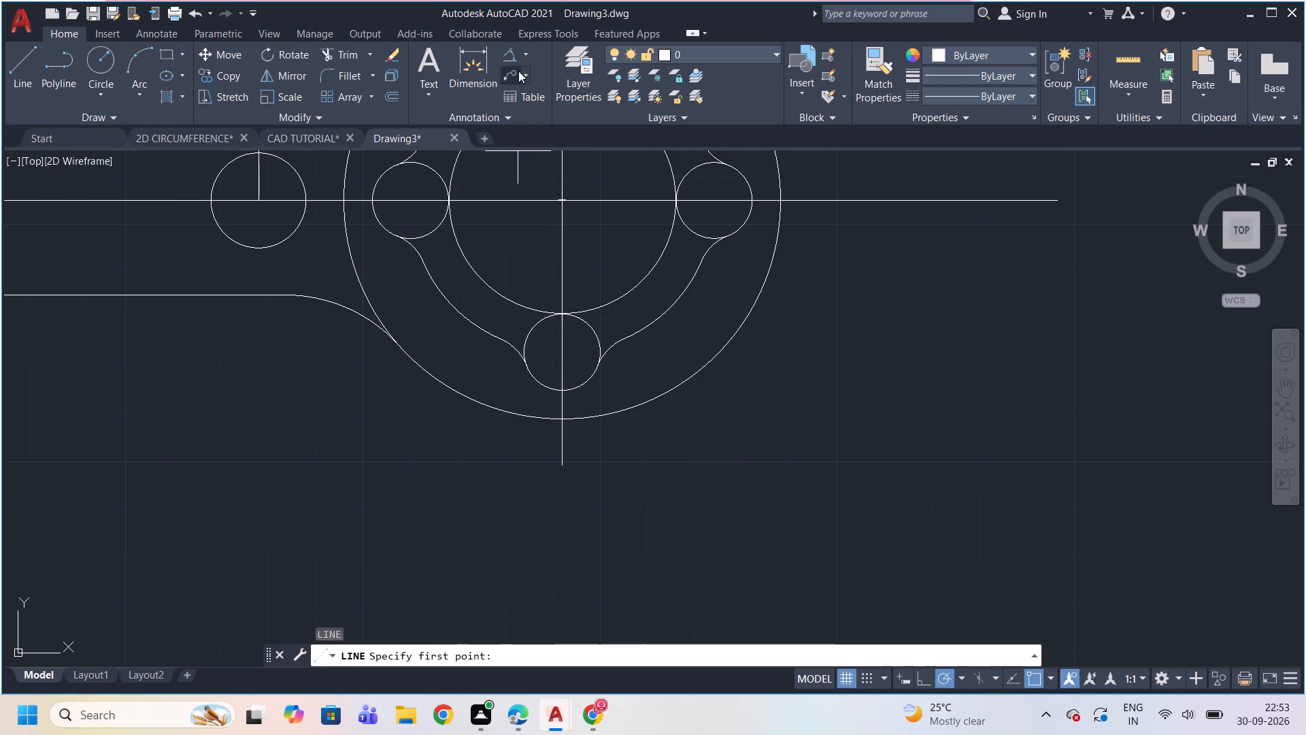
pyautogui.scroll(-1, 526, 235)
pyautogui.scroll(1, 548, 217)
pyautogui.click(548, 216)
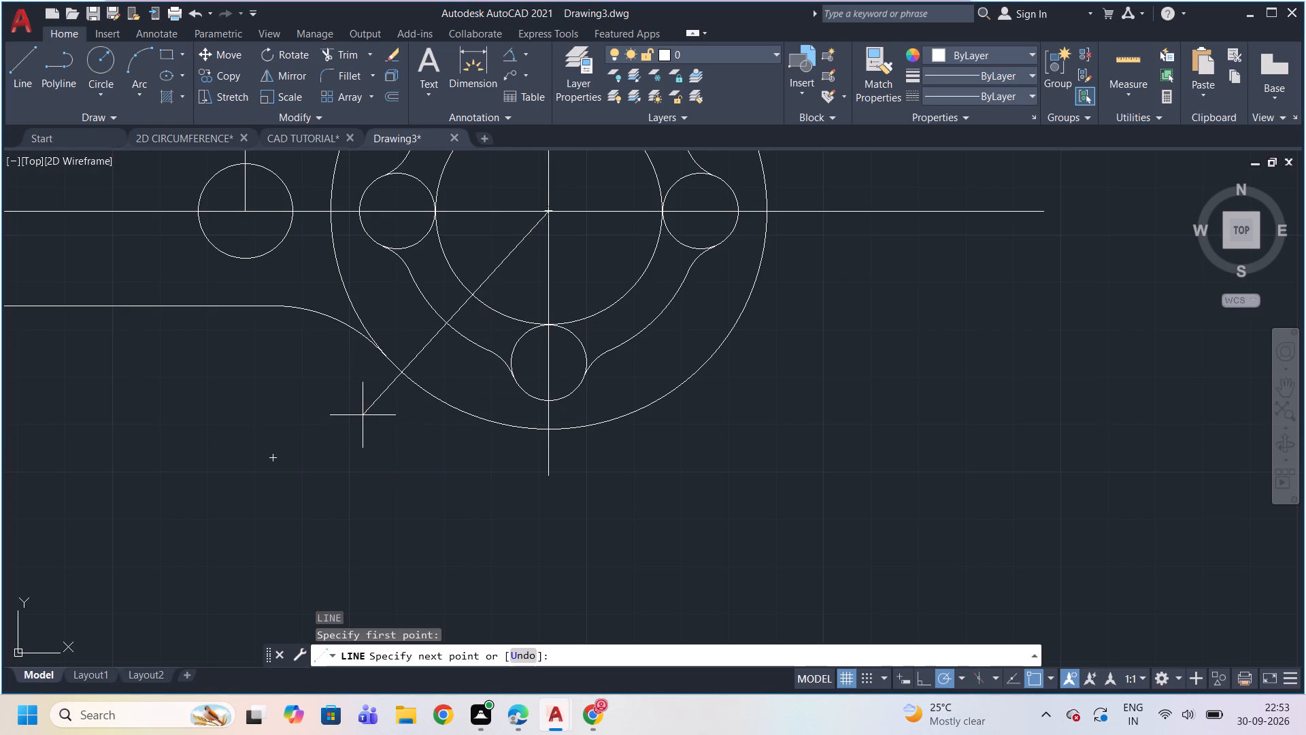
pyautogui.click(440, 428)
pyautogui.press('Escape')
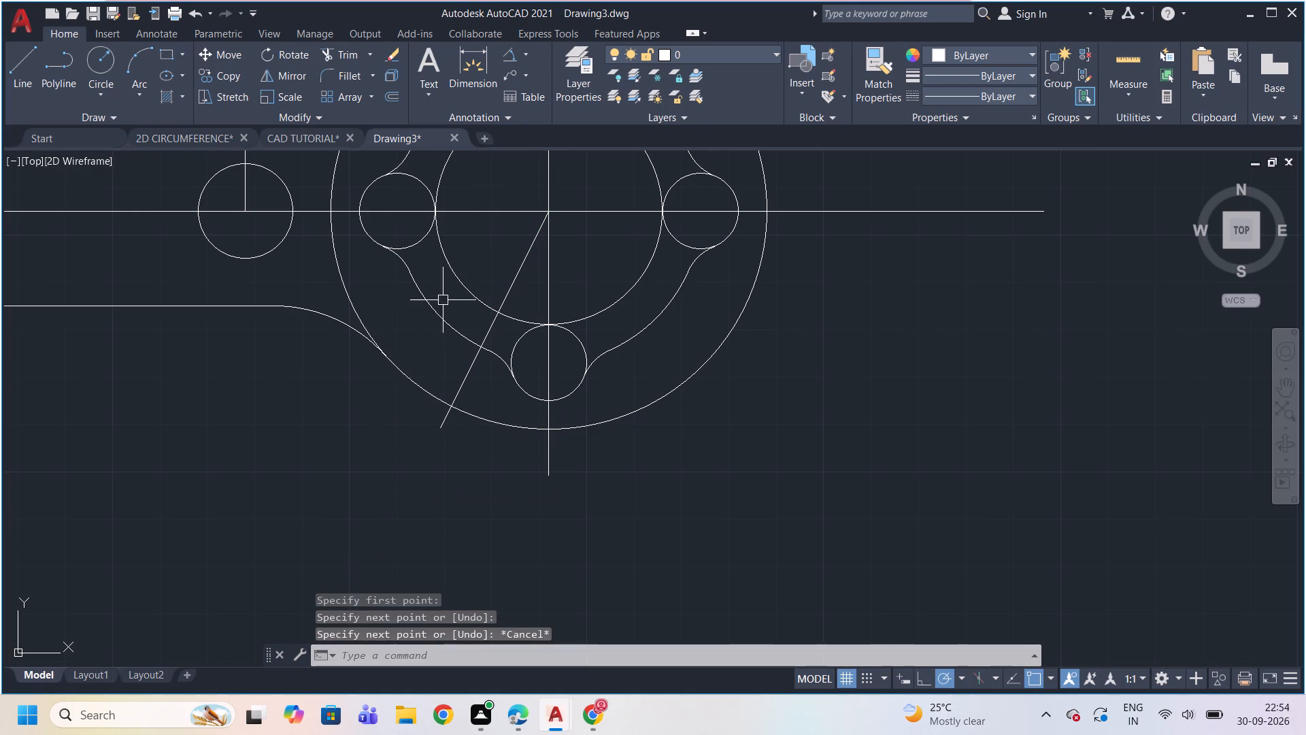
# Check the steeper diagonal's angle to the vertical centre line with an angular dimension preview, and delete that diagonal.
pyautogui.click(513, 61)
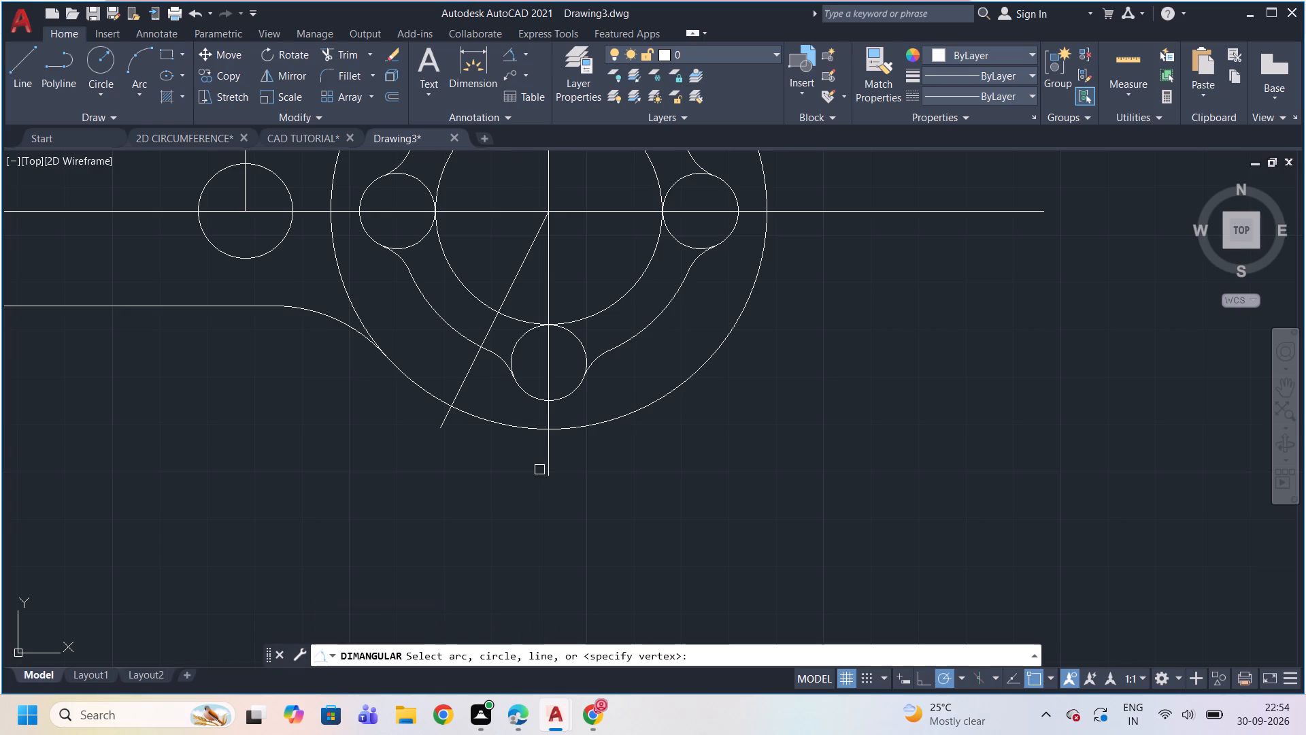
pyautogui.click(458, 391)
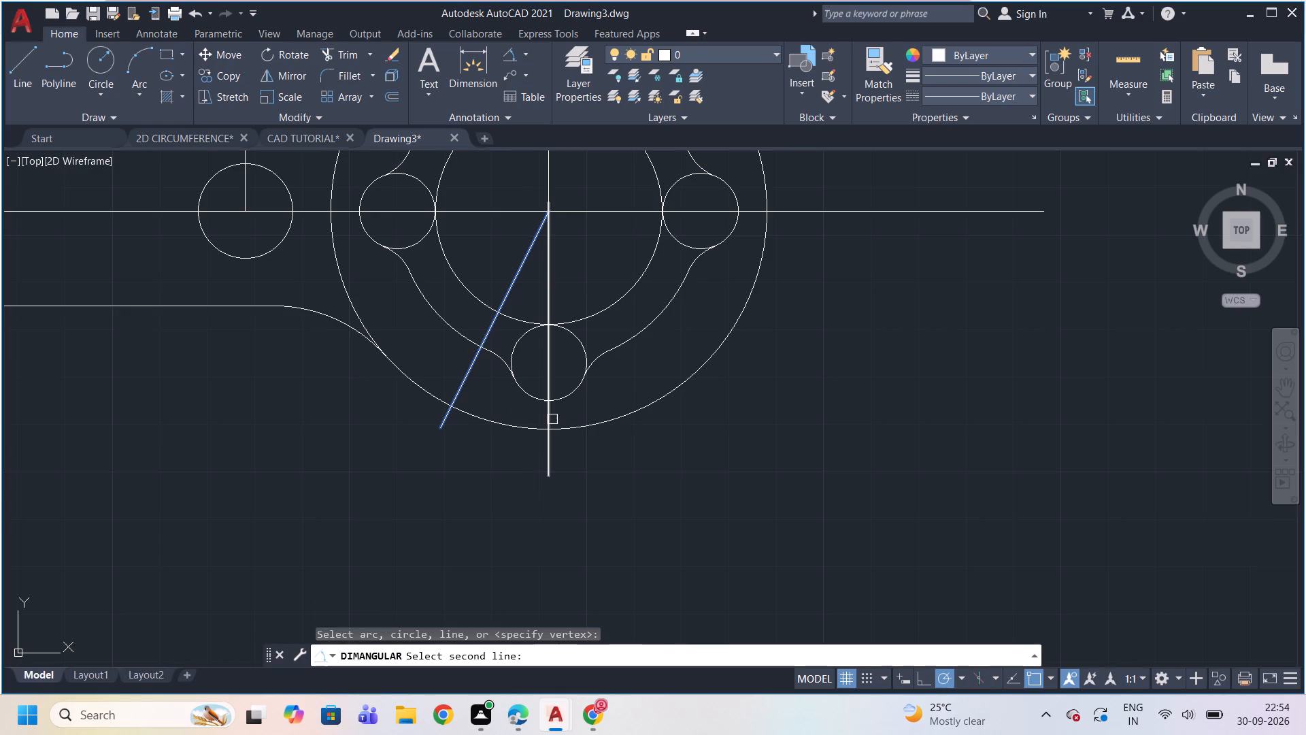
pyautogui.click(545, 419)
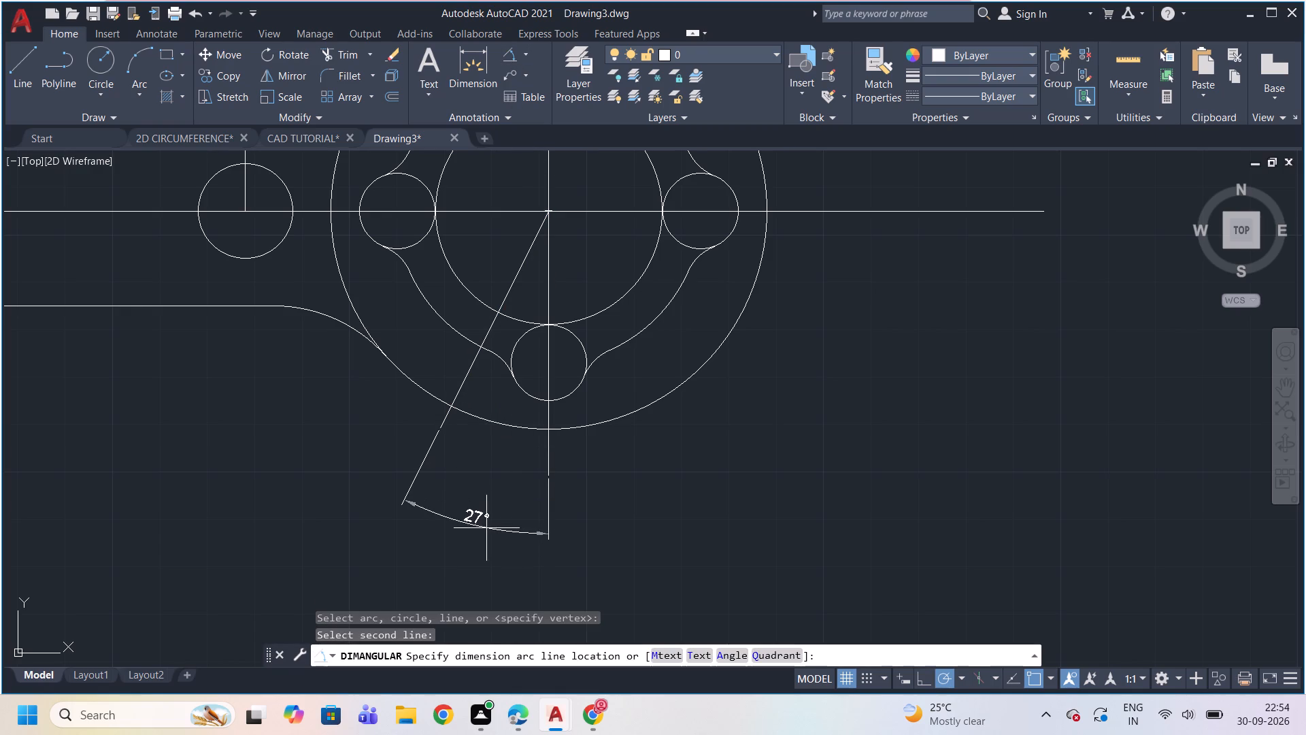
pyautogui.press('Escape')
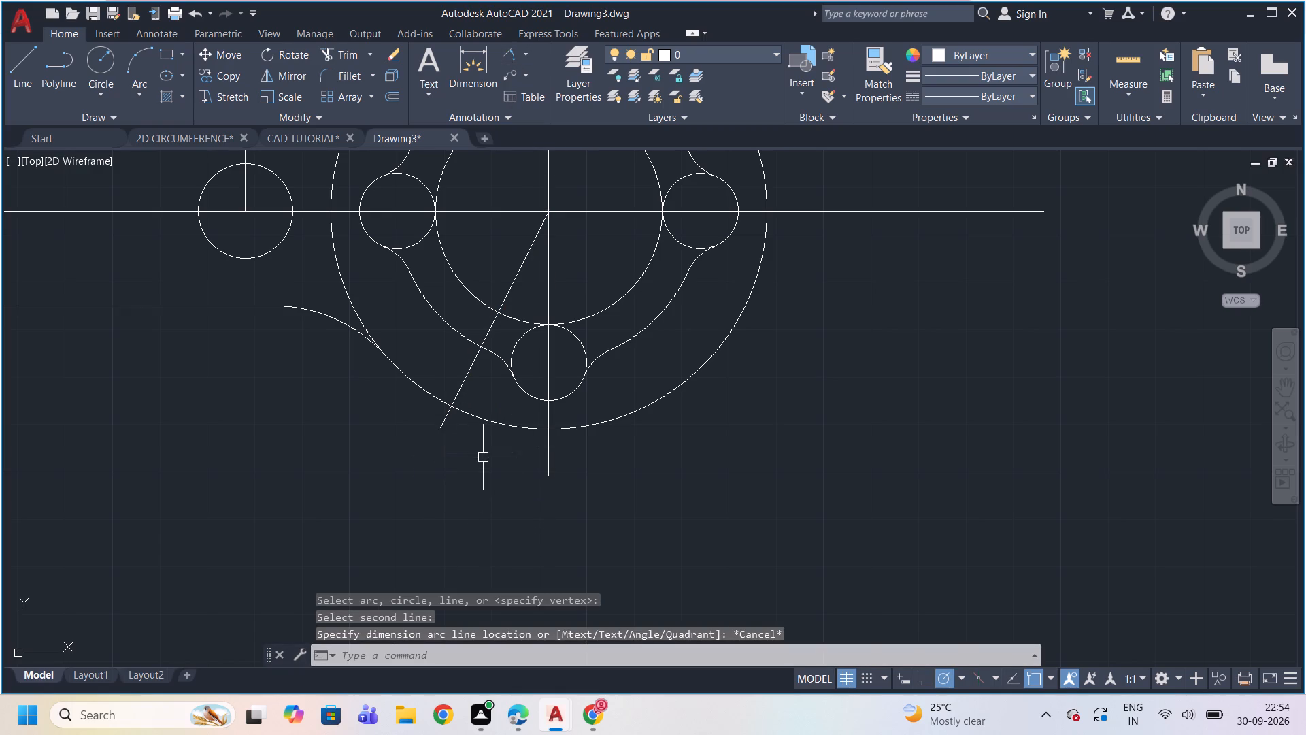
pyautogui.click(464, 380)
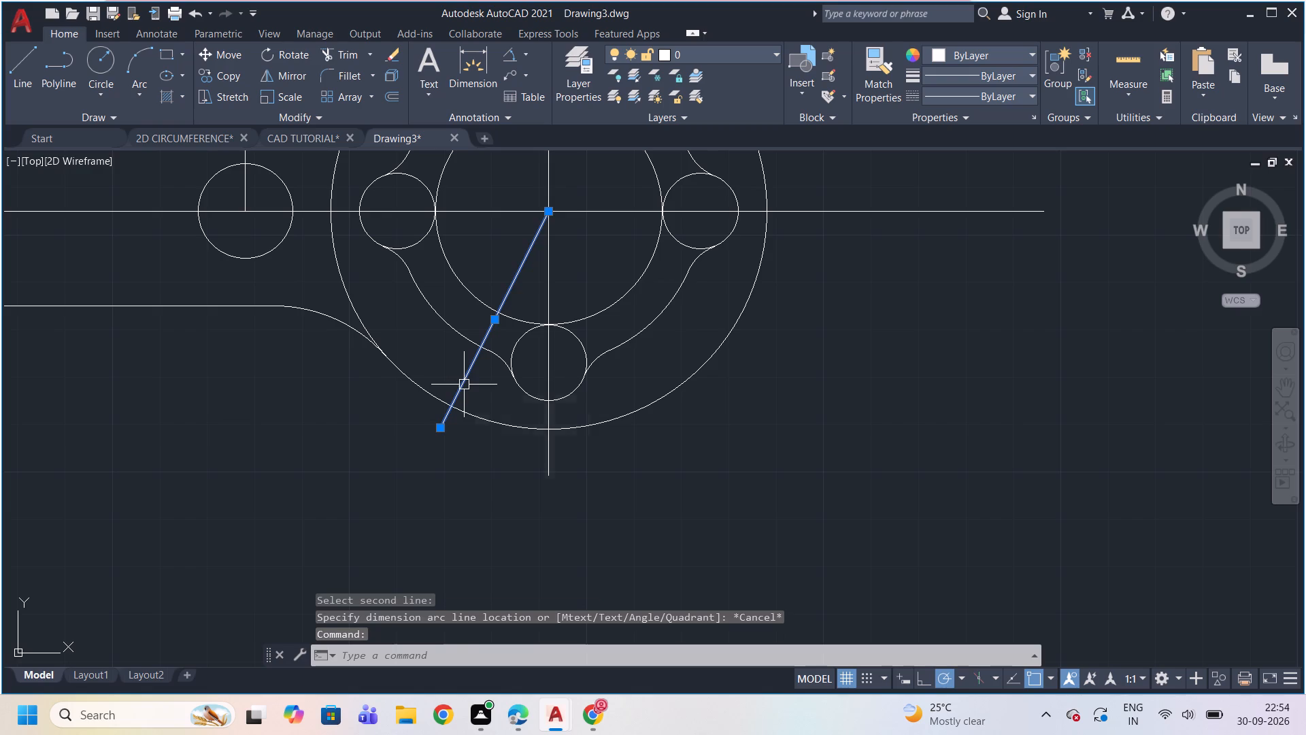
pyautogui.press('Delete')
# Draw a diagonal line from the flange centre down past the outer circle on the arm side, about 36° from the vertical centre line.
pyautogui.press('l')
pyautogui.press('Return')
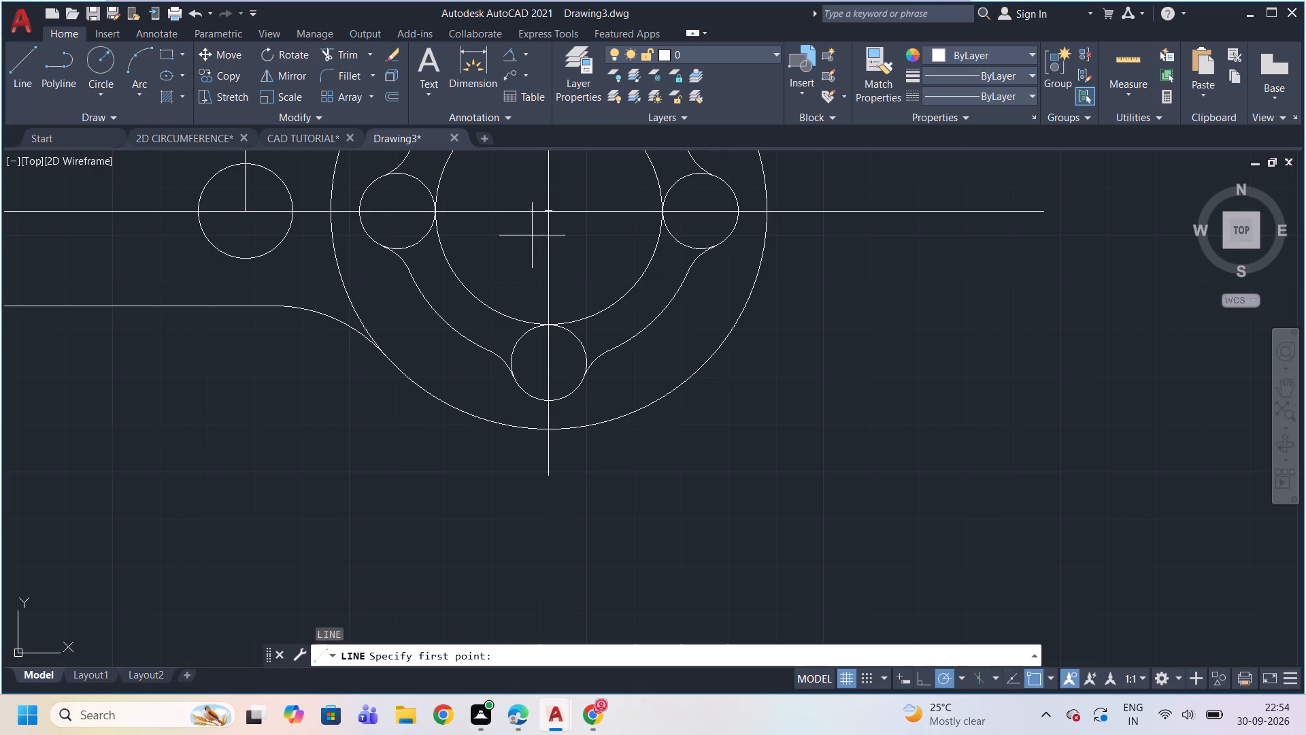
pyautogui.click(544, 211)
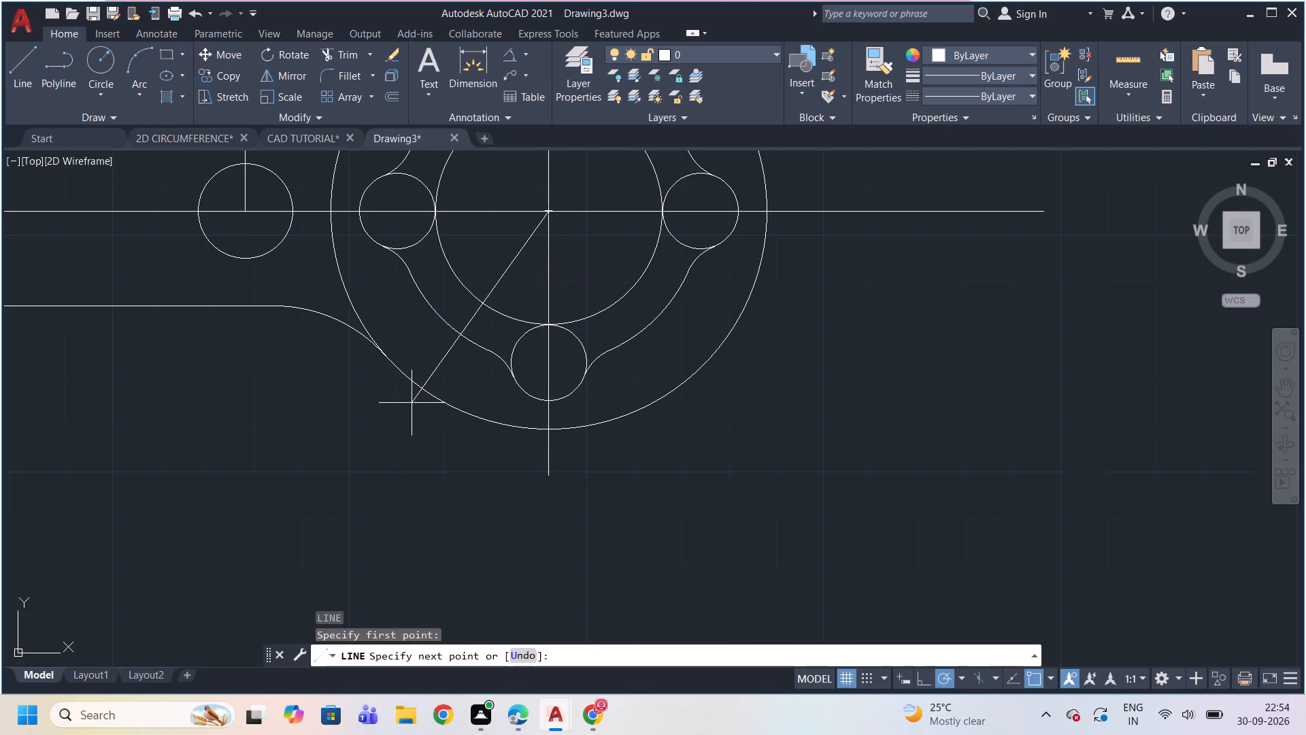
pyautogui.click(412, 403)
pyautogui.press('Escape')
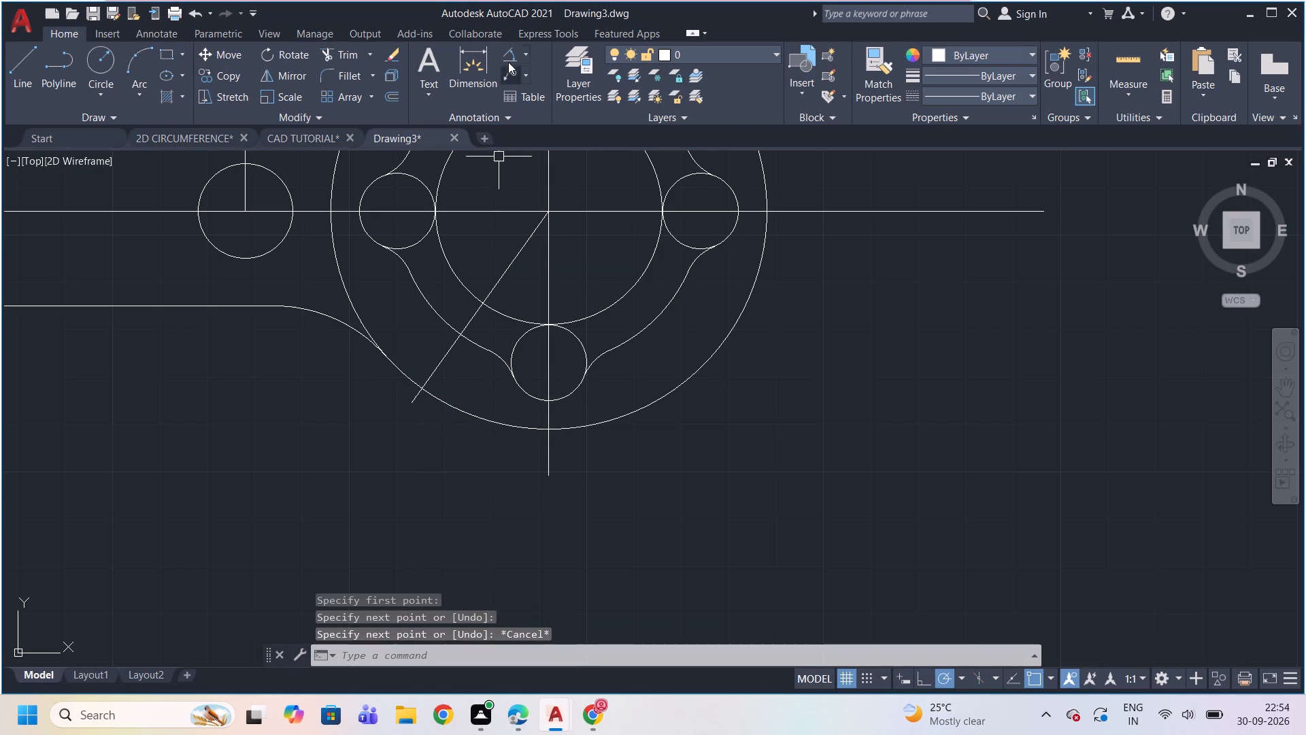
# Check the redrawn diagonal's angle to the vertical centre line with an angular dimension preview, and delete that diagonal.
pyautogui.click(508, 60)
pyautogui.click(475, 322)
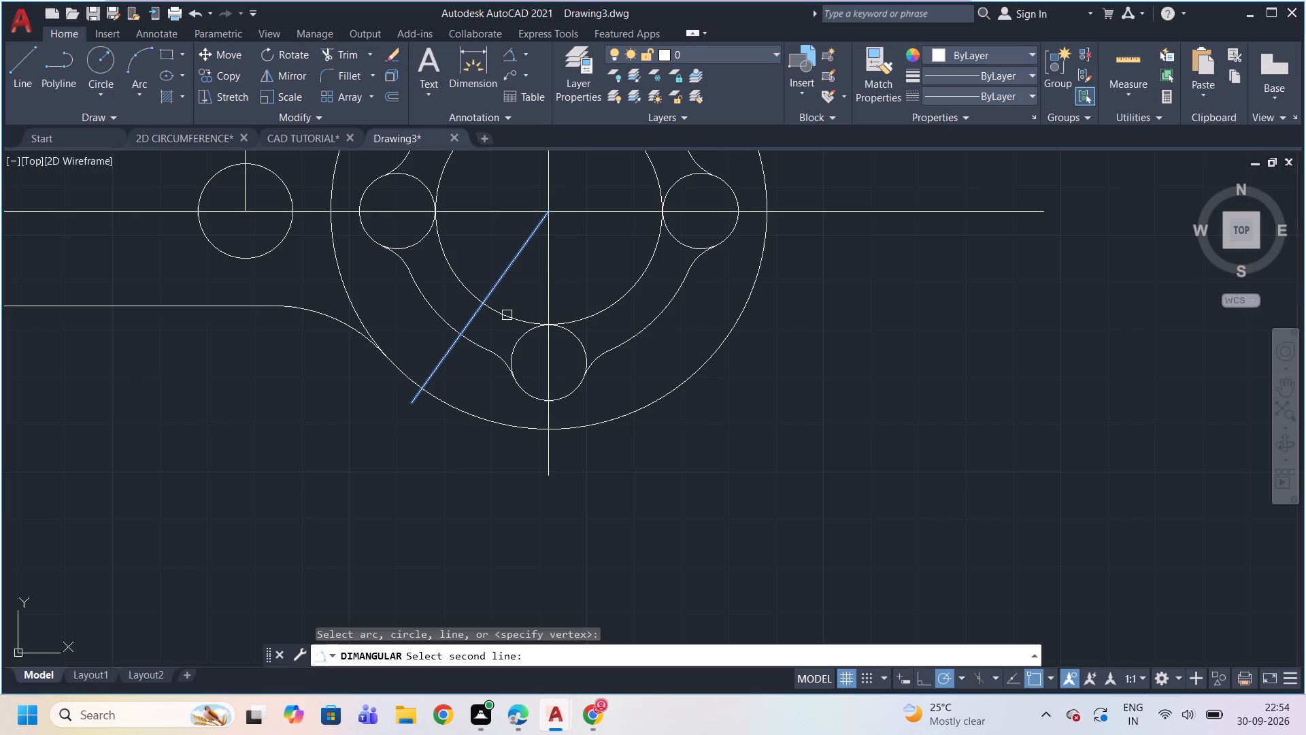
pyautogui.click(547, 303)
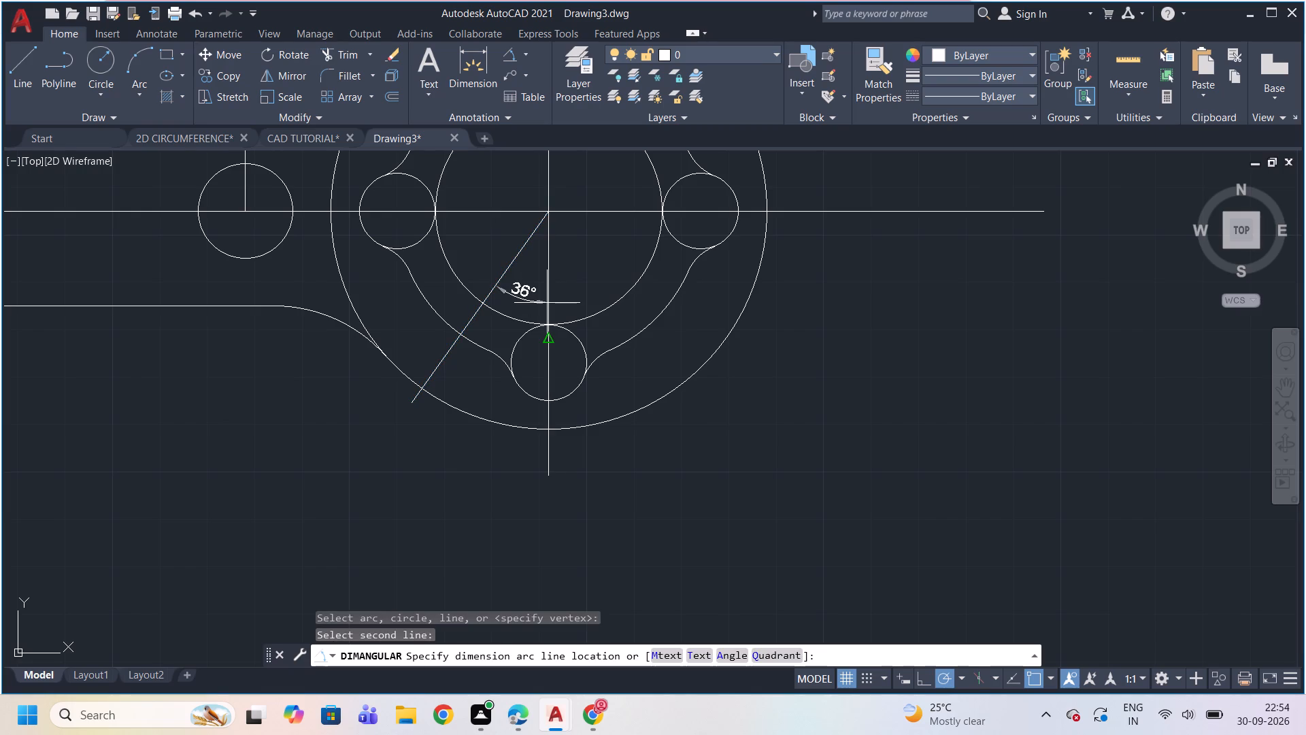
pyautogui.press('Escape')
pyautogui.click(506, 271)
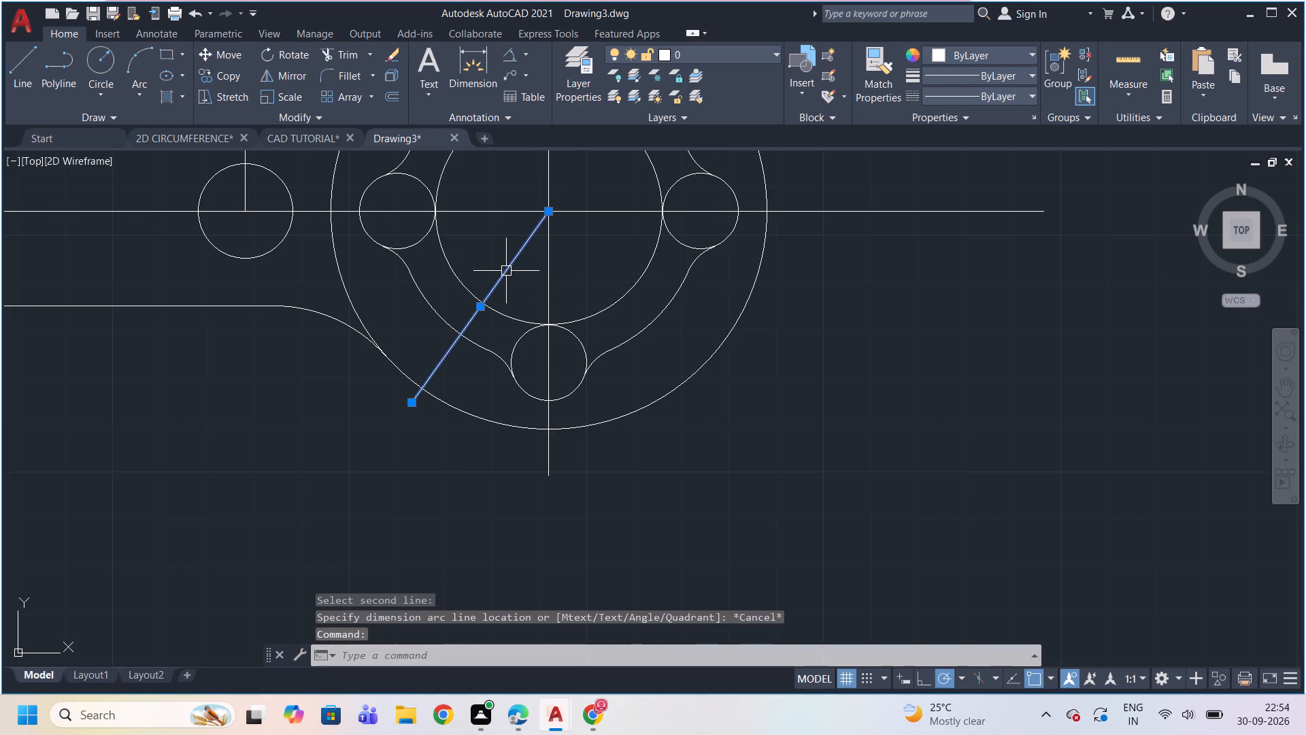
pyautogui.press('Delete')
# Draw a diagonal line from the flange centre down past the outer circle on the arm side, about 42° from the vertical centre line.
pyautogui.press('l')
pyautogui.press('Return')
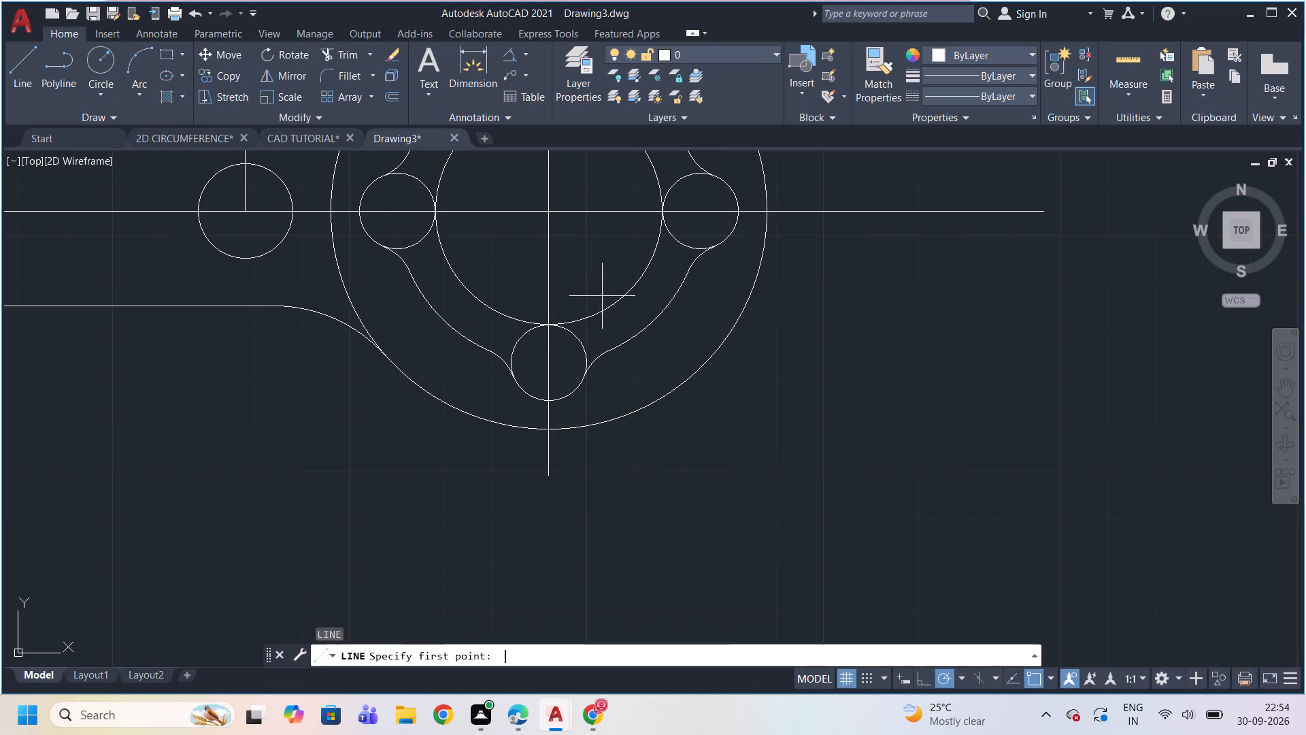
pyautogui.click(546, 210)
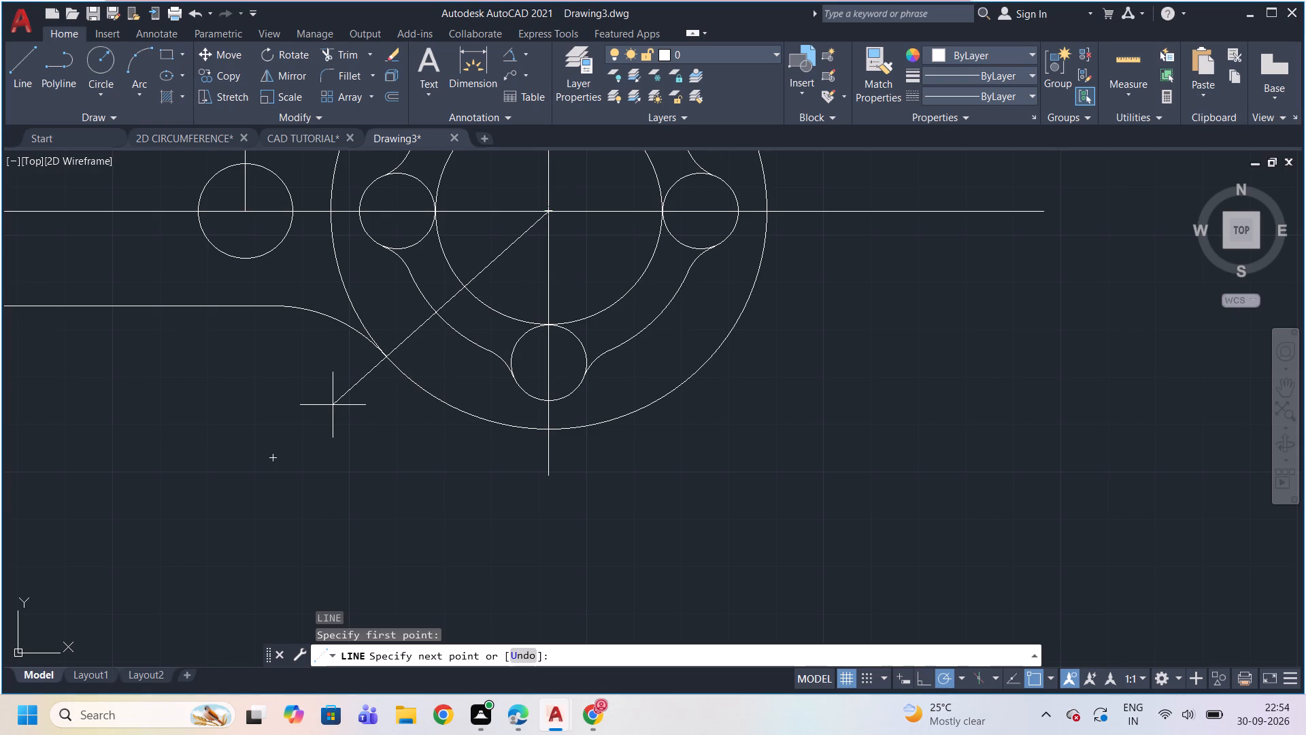
pyautogui.click(352, 430)
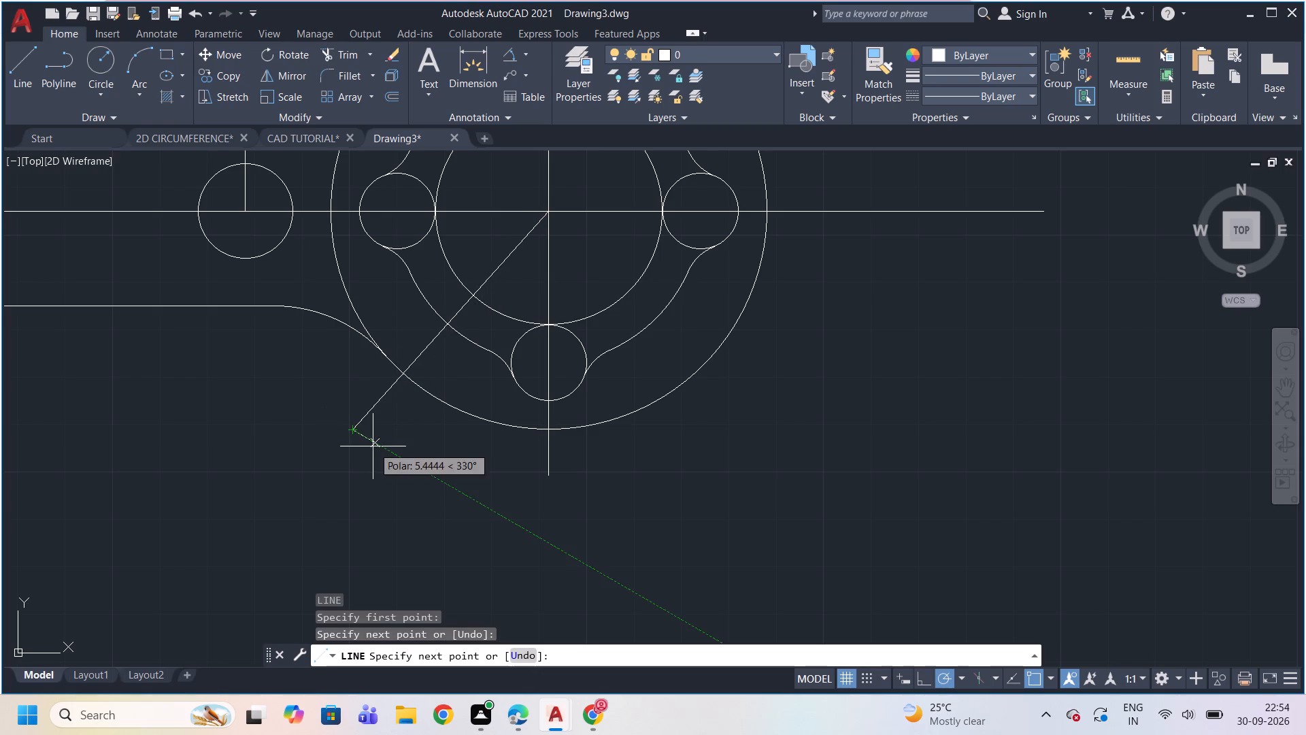
pyautogui.press('Escape')
# Measure the angle between the diagonal line and the vertical centre line with an angular dimension preview.
pyautogui.click(508, 59)
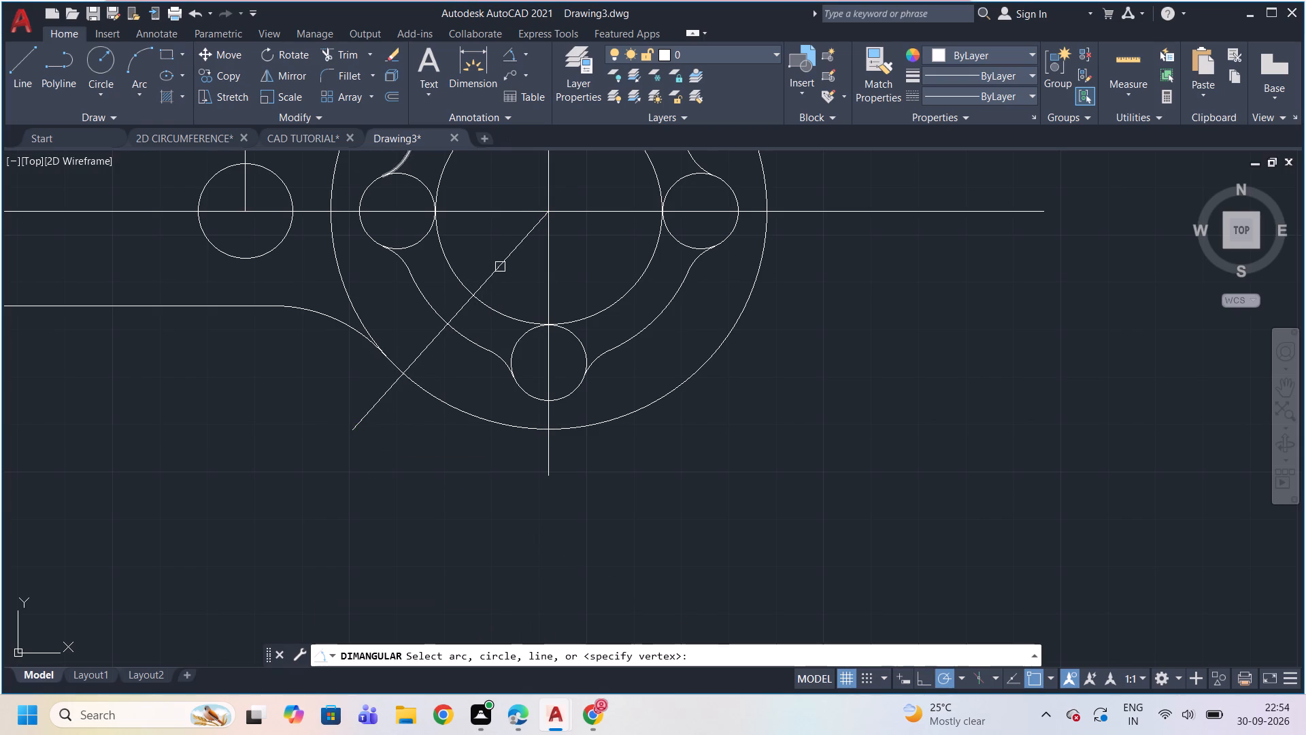
pyautogui.click(422, 353)
pyautogui.click(551, 418)
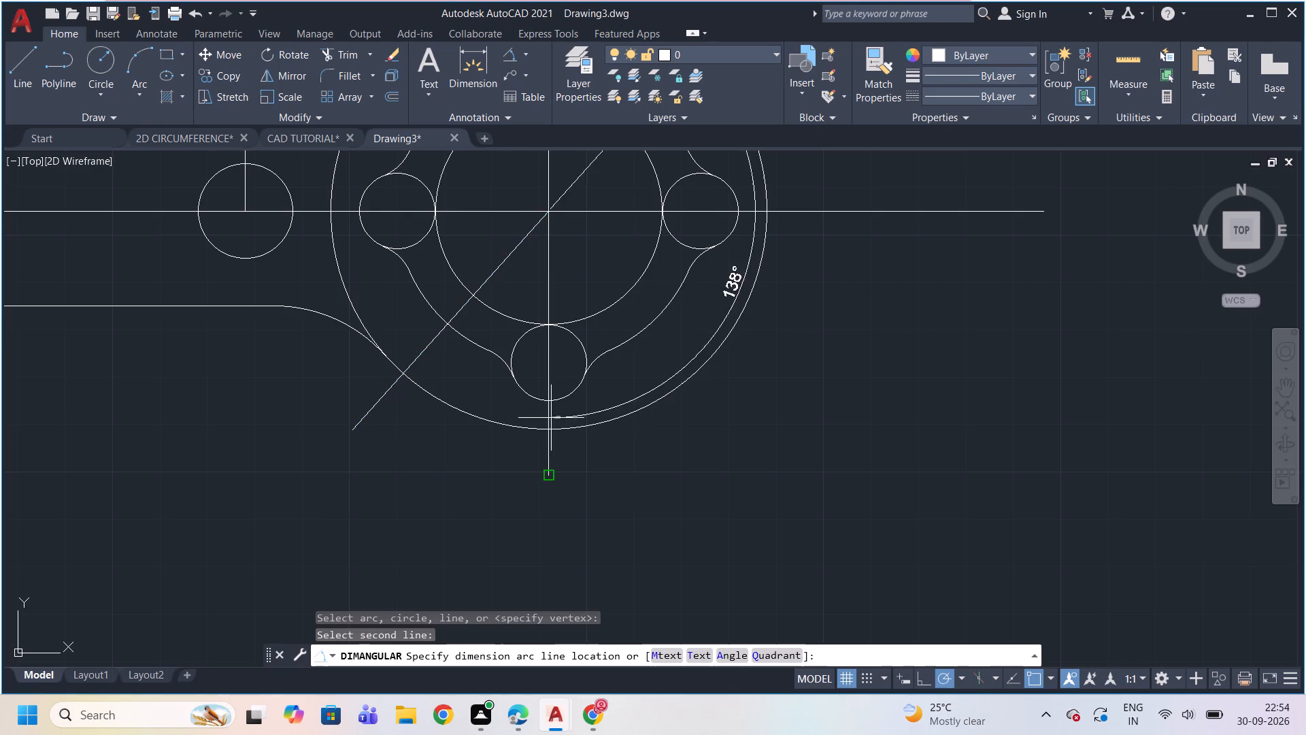
pyautogui.press('Escape')
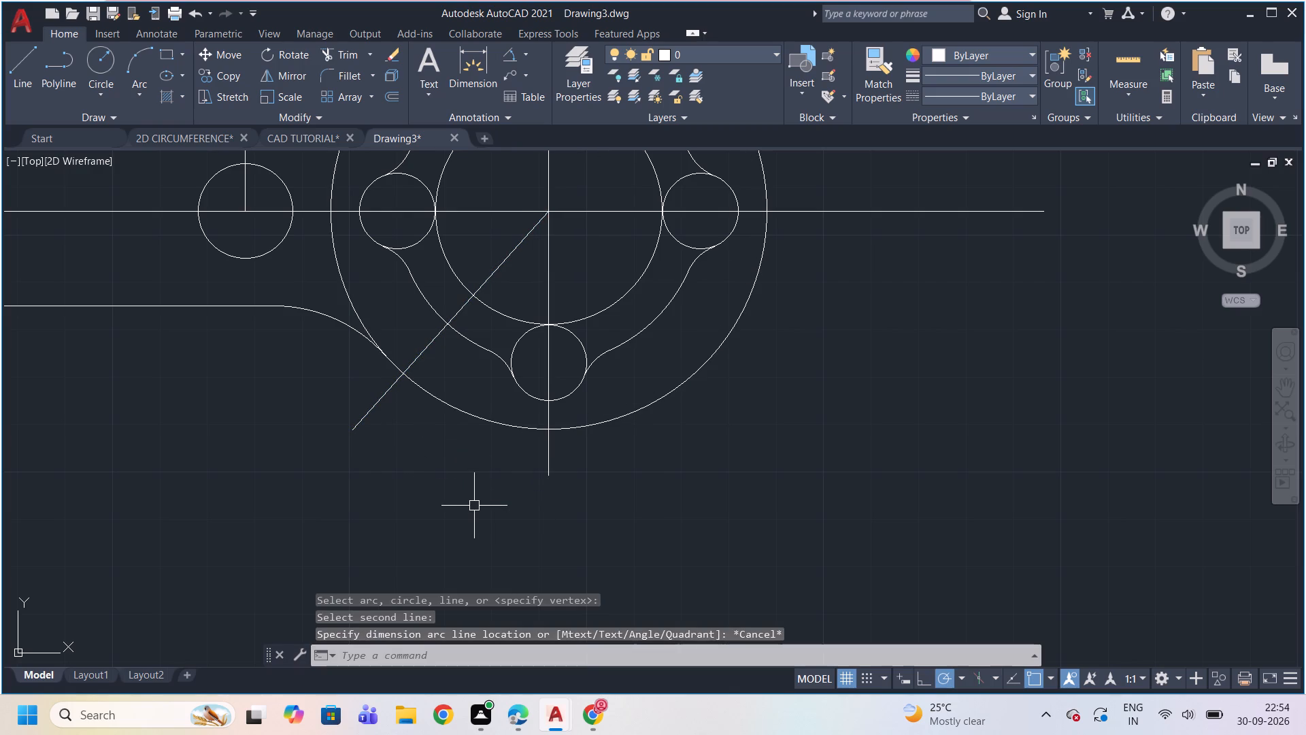
# Draw a second diagonal line from the flange centre past the outer circle, slightly steeper than the existing diagonal.
pyautogui.press('l')
pyautogui.press('Return')
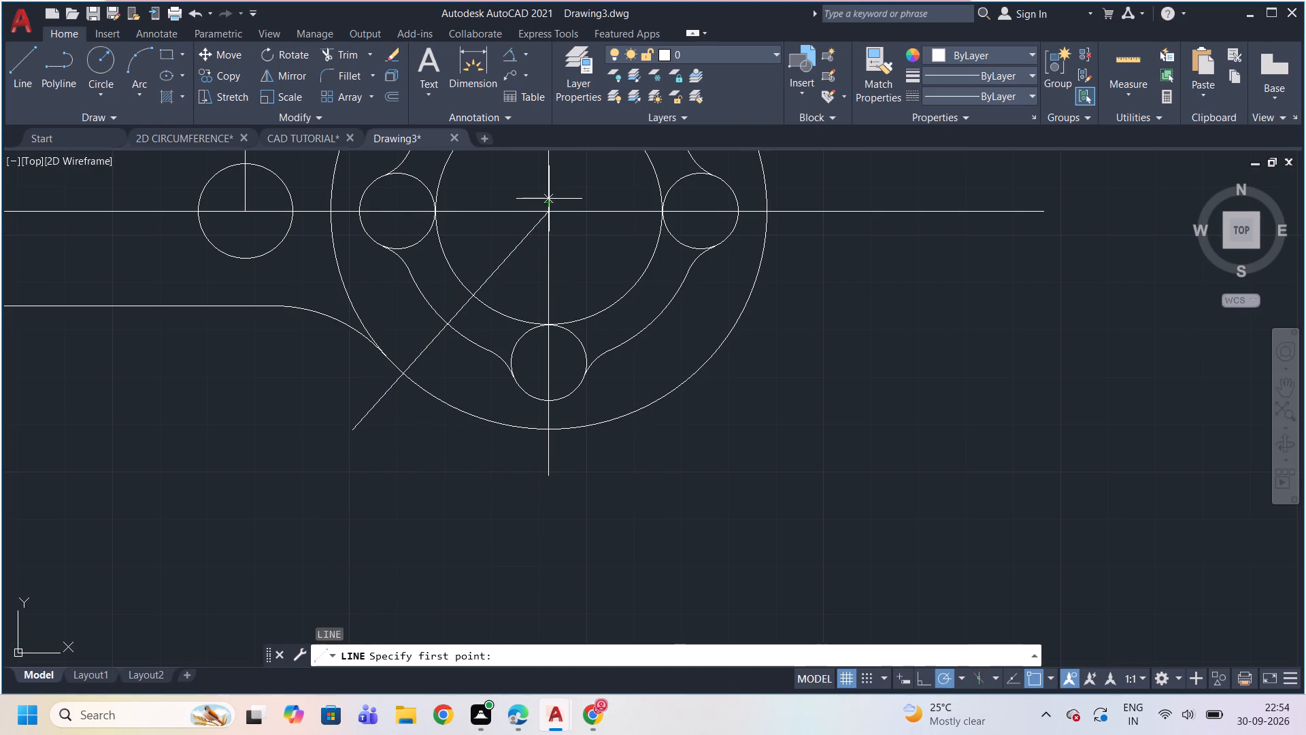
pyautogui.scroll(1, 548, 222)
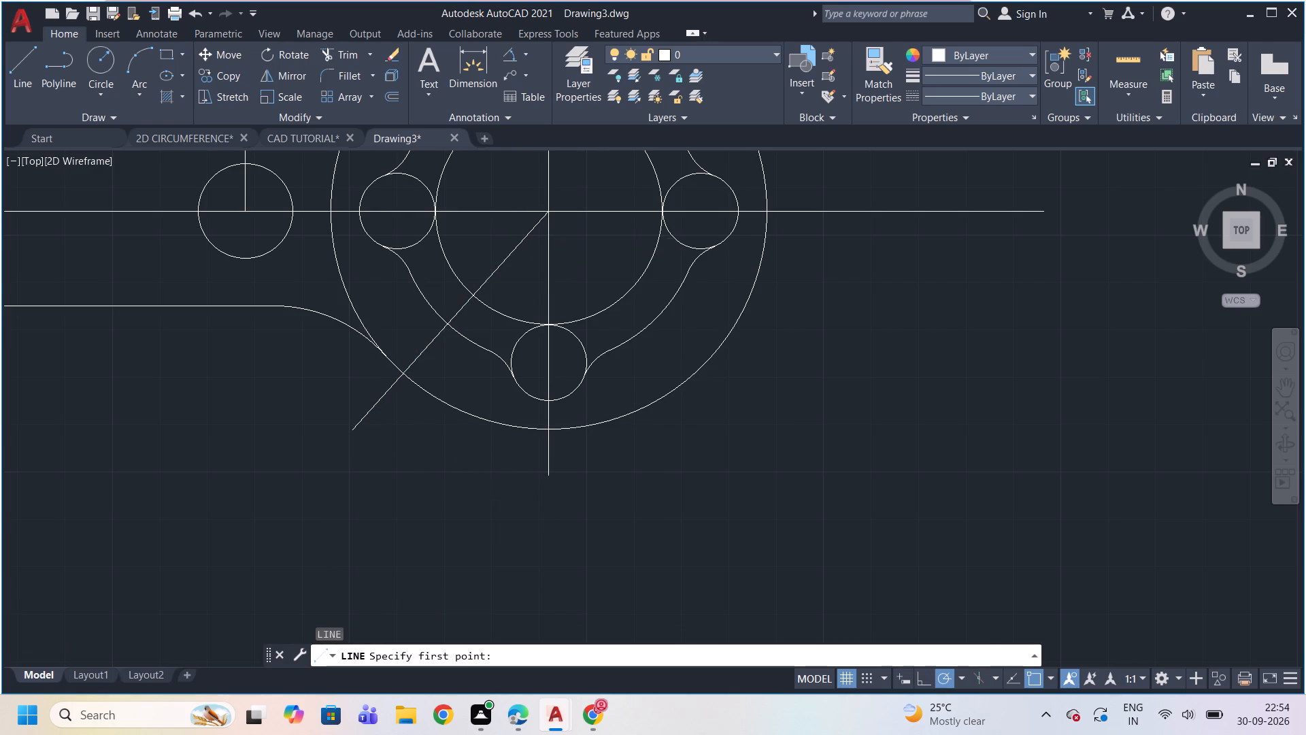
pyautogui.click(549, 207)
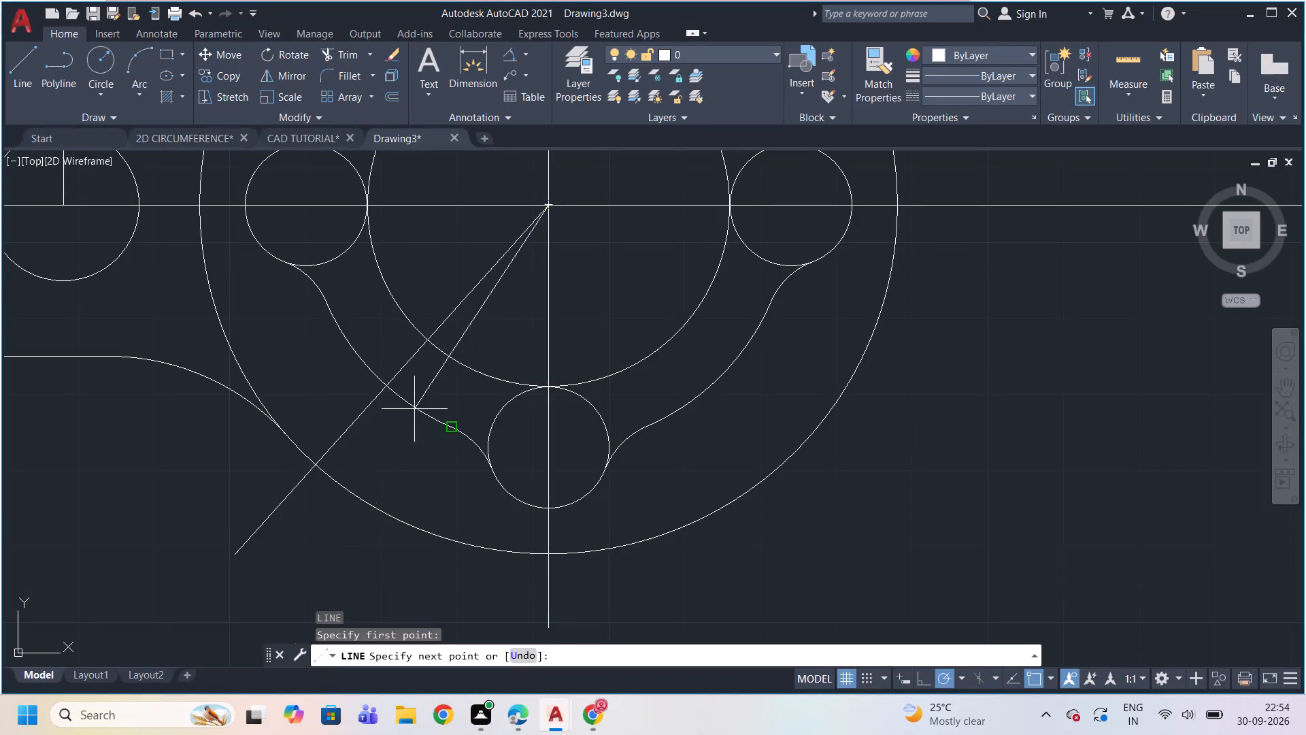
pyautogui.click(249, 561)
pyautogui.press('Escape')
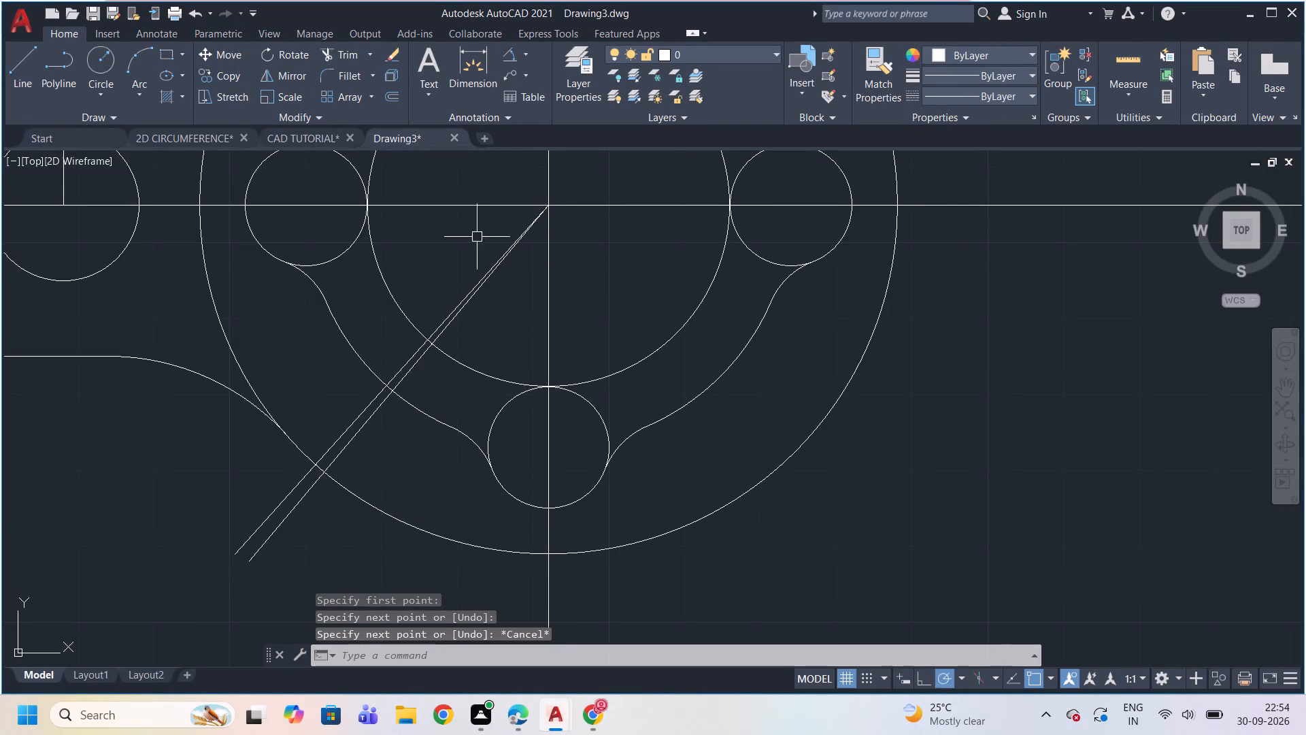
# Measure the angle between the steeper diagonal line and the vertical centre line with an angular dimension preview.
pyautogui.click(514, 49)
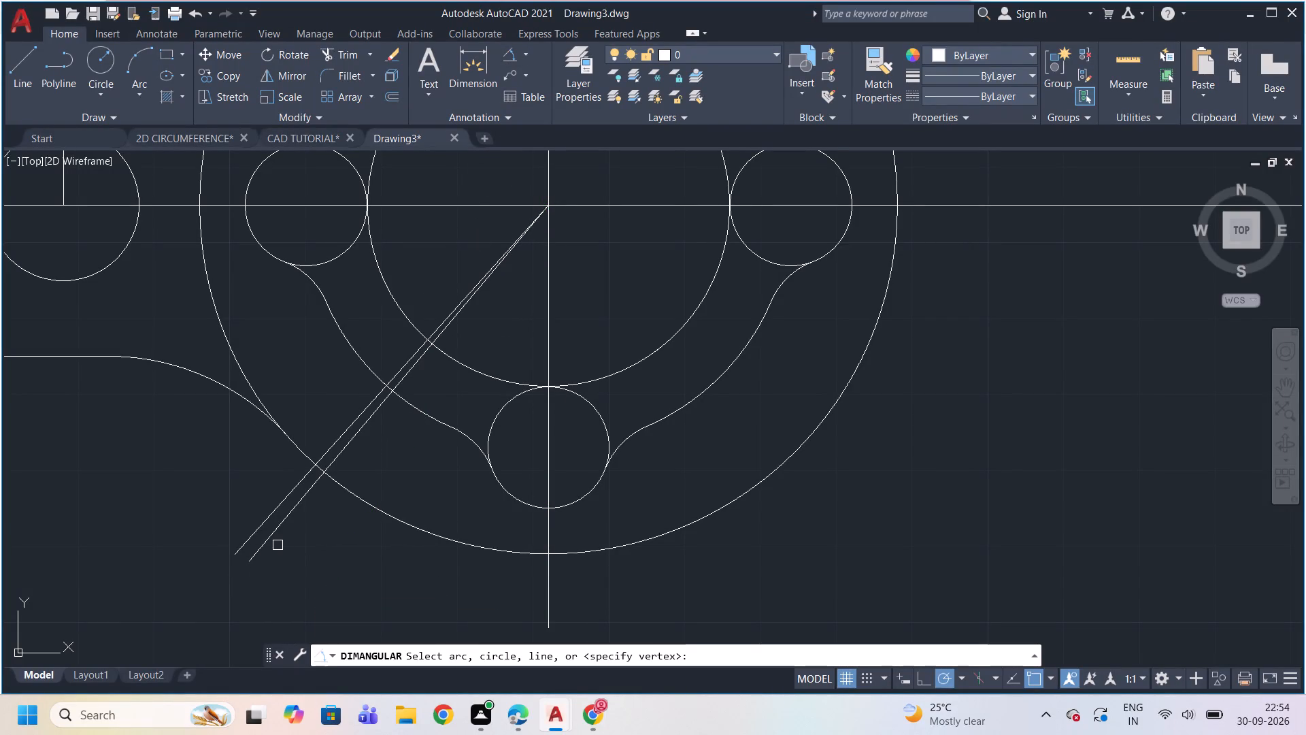
pyautogui.click(275, 538)
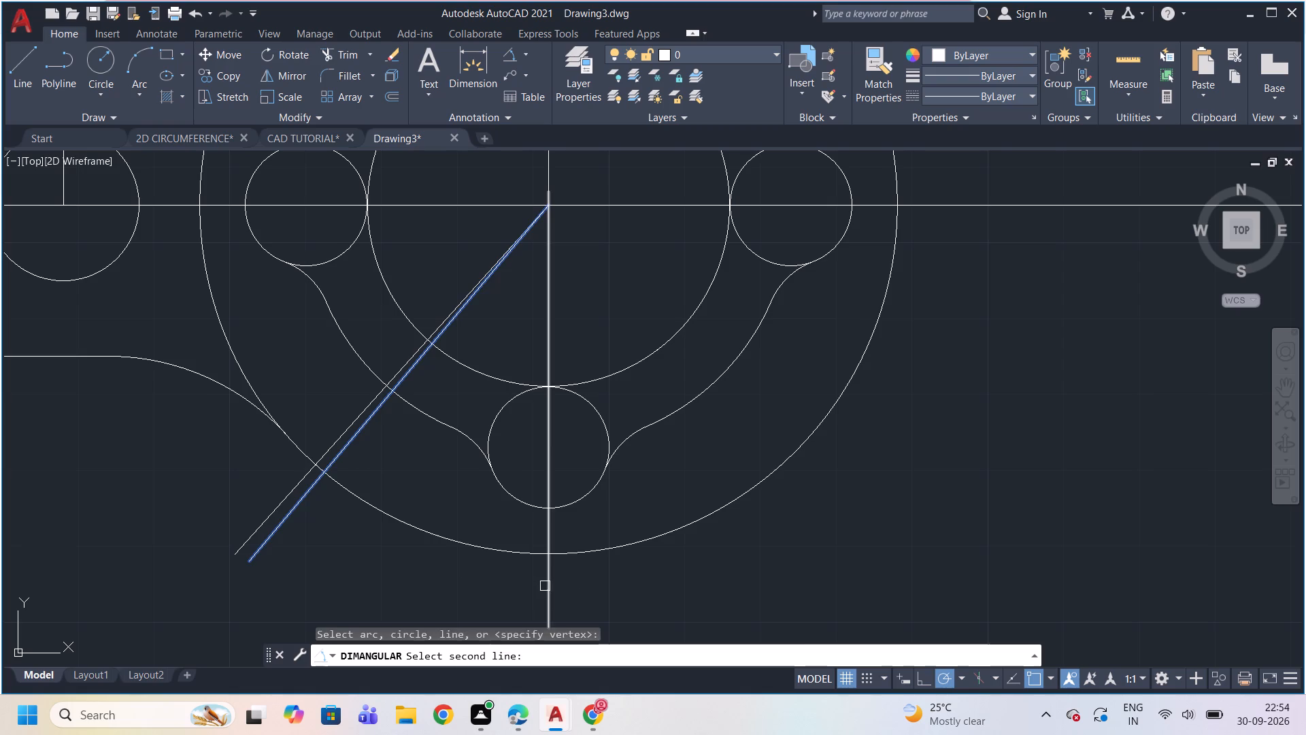
pyautogui.click(544, 586)
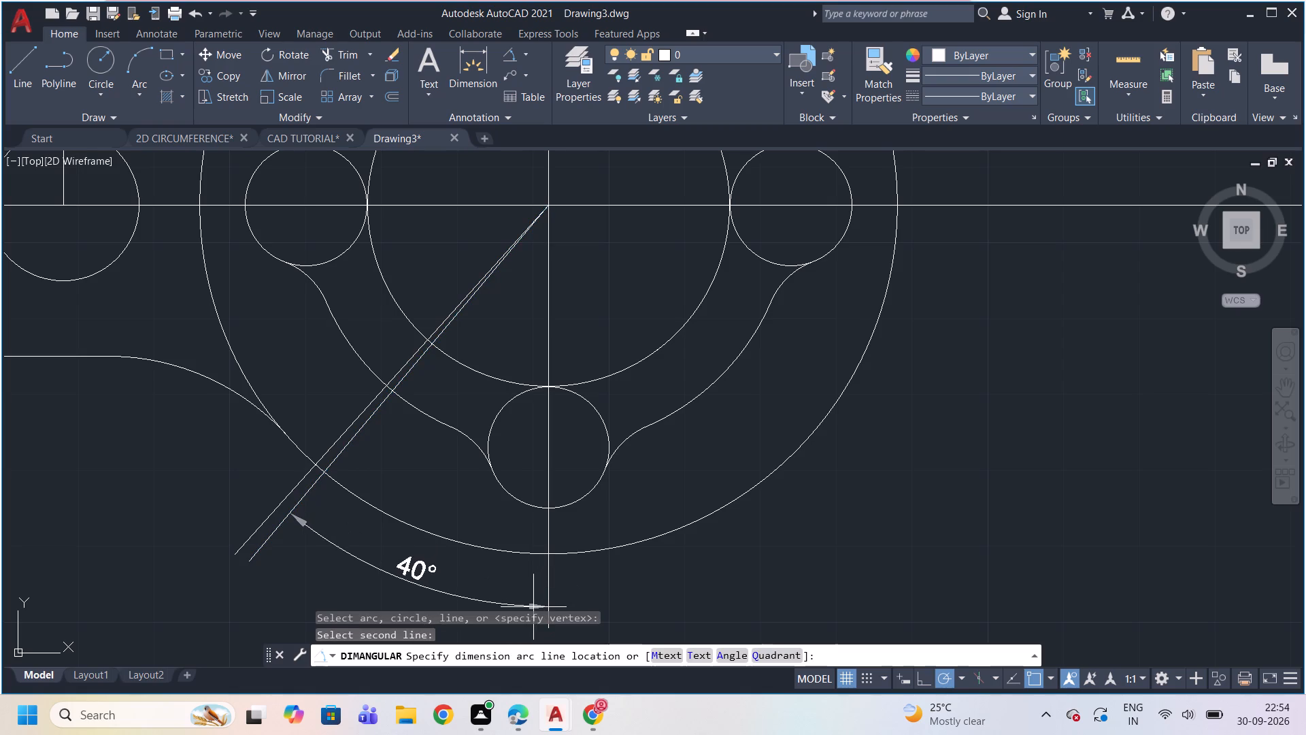
pyautogui.press('Escape')
# Delete the shallower of the two diagonal lines, the one nearer the arm.
pyautogui.click(262, 521)
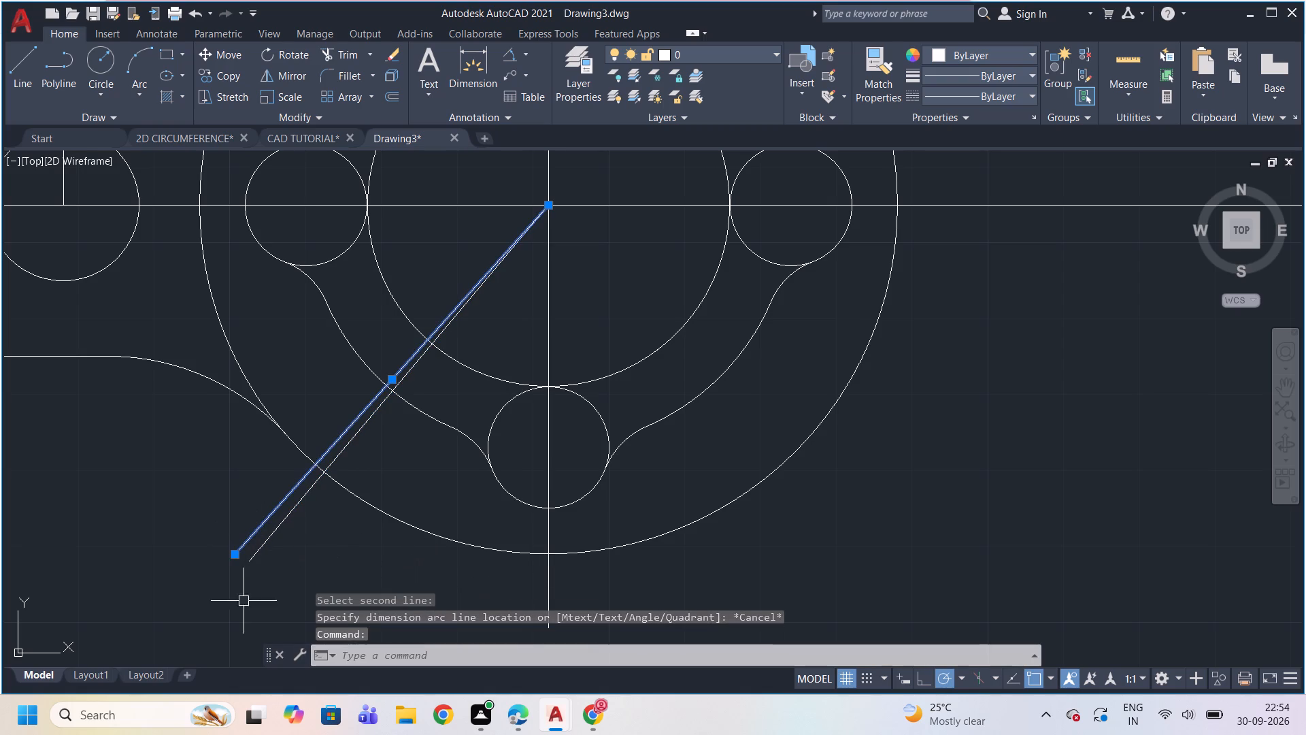
pyautogui.press('Delete')
# Extend the vertical centre line below the flange by drawing a line straight down from its lower endpoint.
pyautogui.scroll(-3, 369, 451)
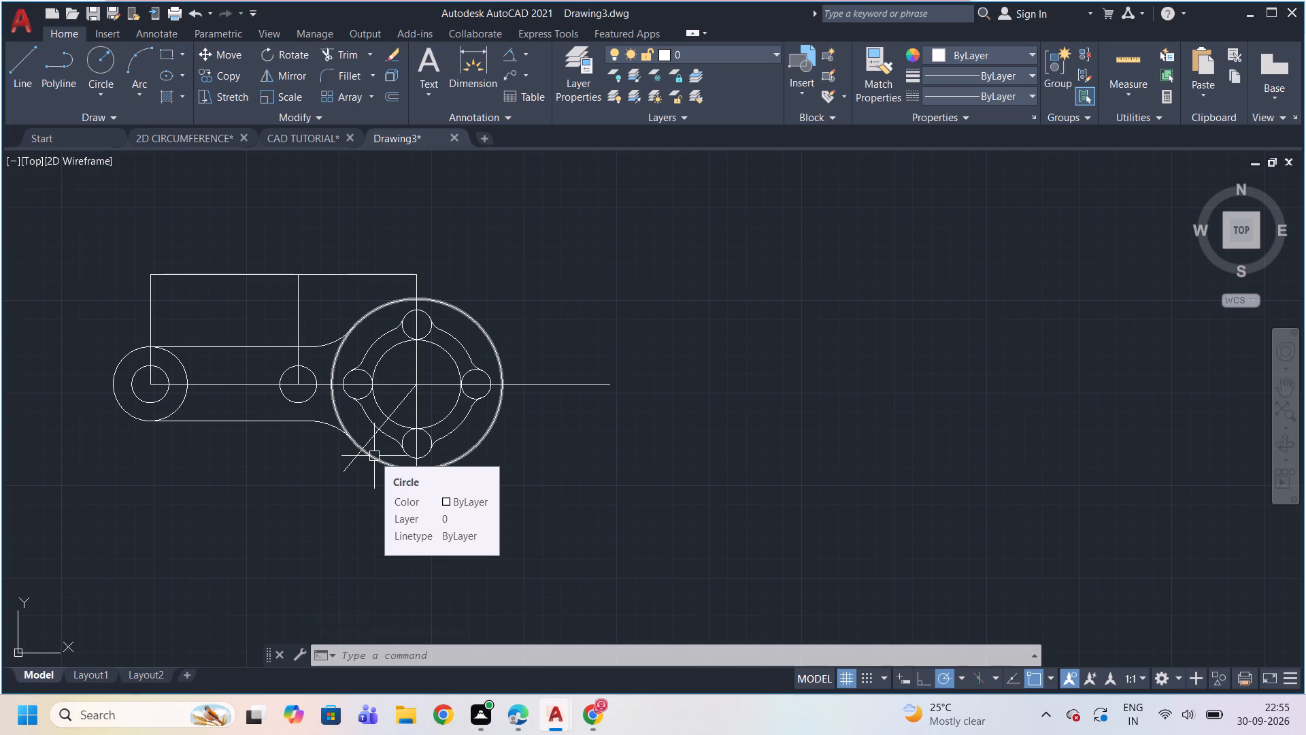
pyautogui.scroll(1, 212, 421)
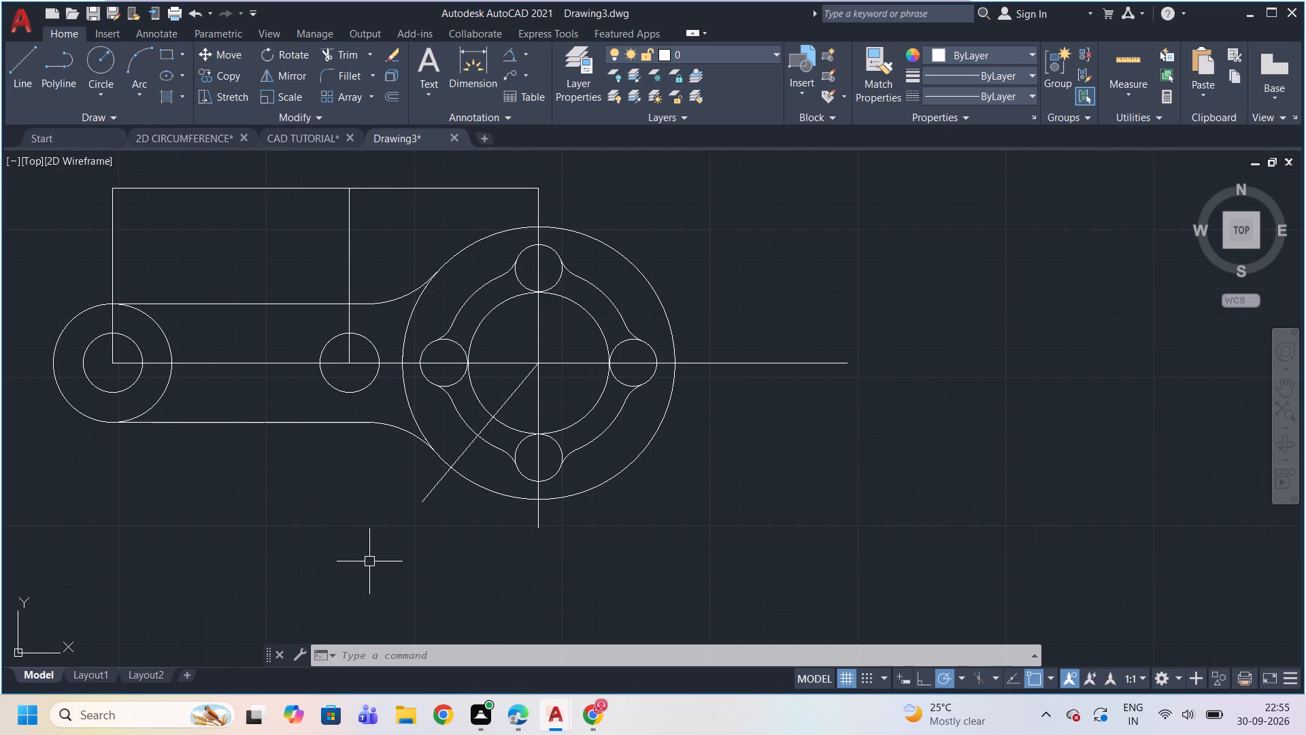
pyautogui.scroll(2, 371, 560)
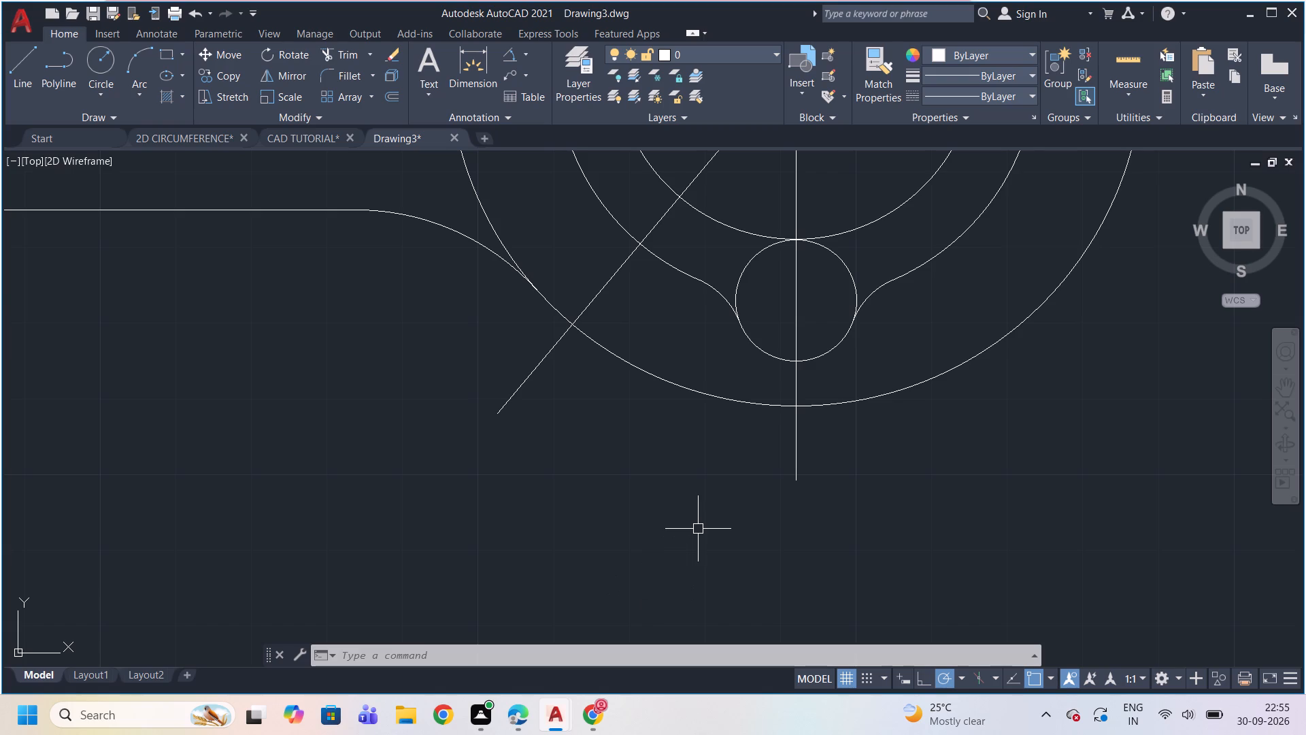
pyautogui.scroll(-1, 698, 529)
pyautogui.press('l')
pyautogui.press('Return')
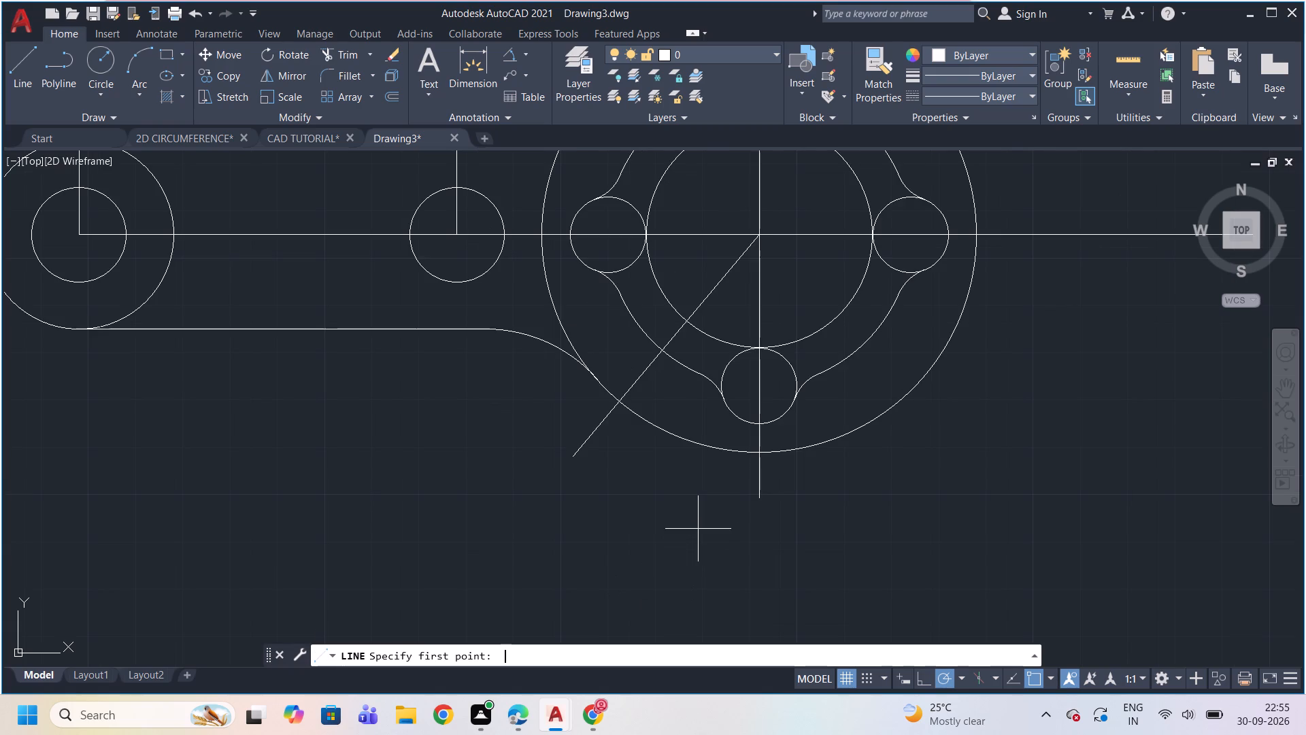
pyautogui.click(755, 495)
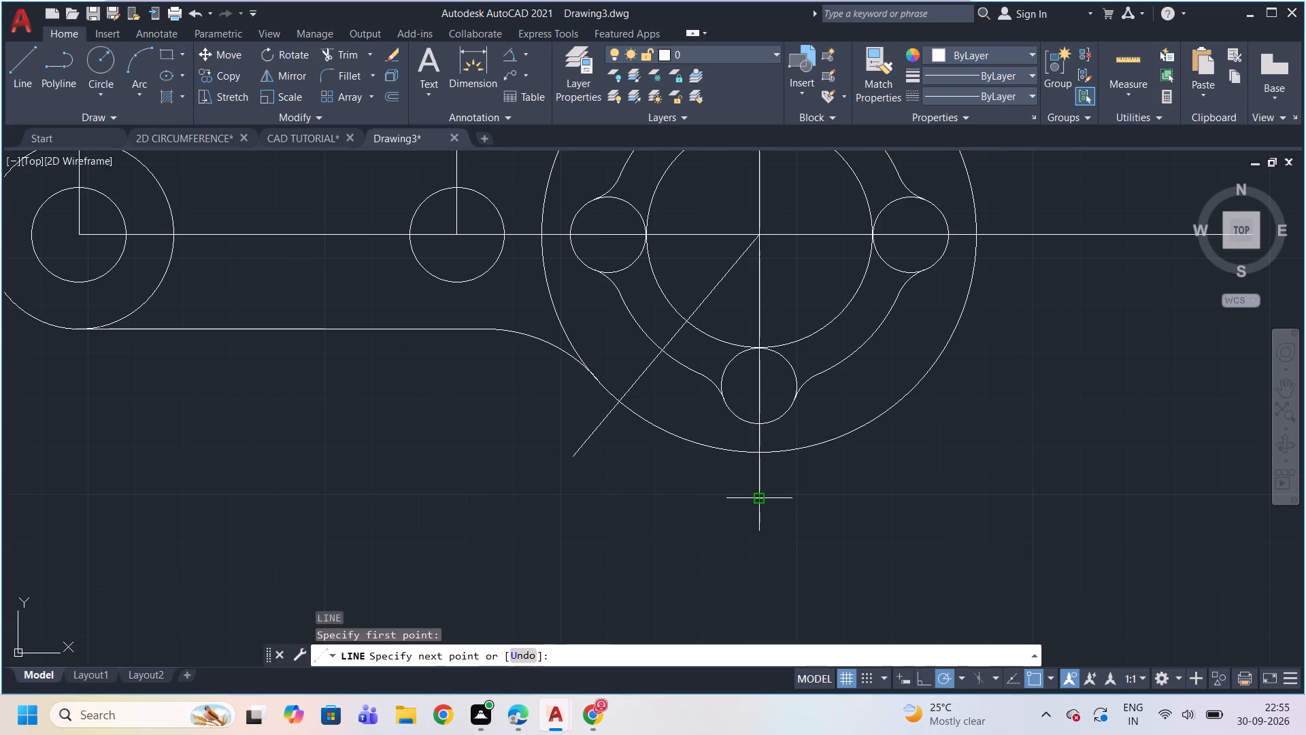
pyautogui.click(760, 578)
pyautogui.press('Escape')
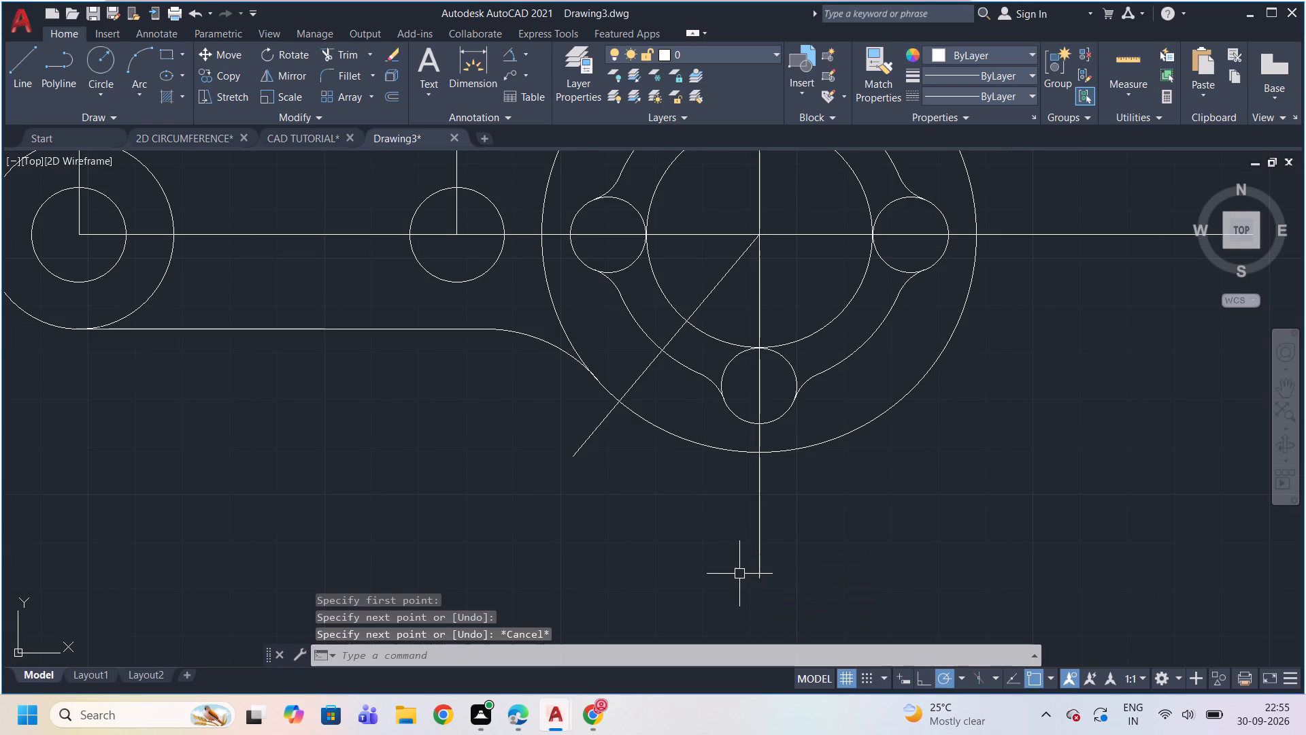
# Lengthen the remaining diagonal by drawing a line from its outer endpoint along its 230° extension direction.
pyautogui.press('l')
pyautogui.press('Return')
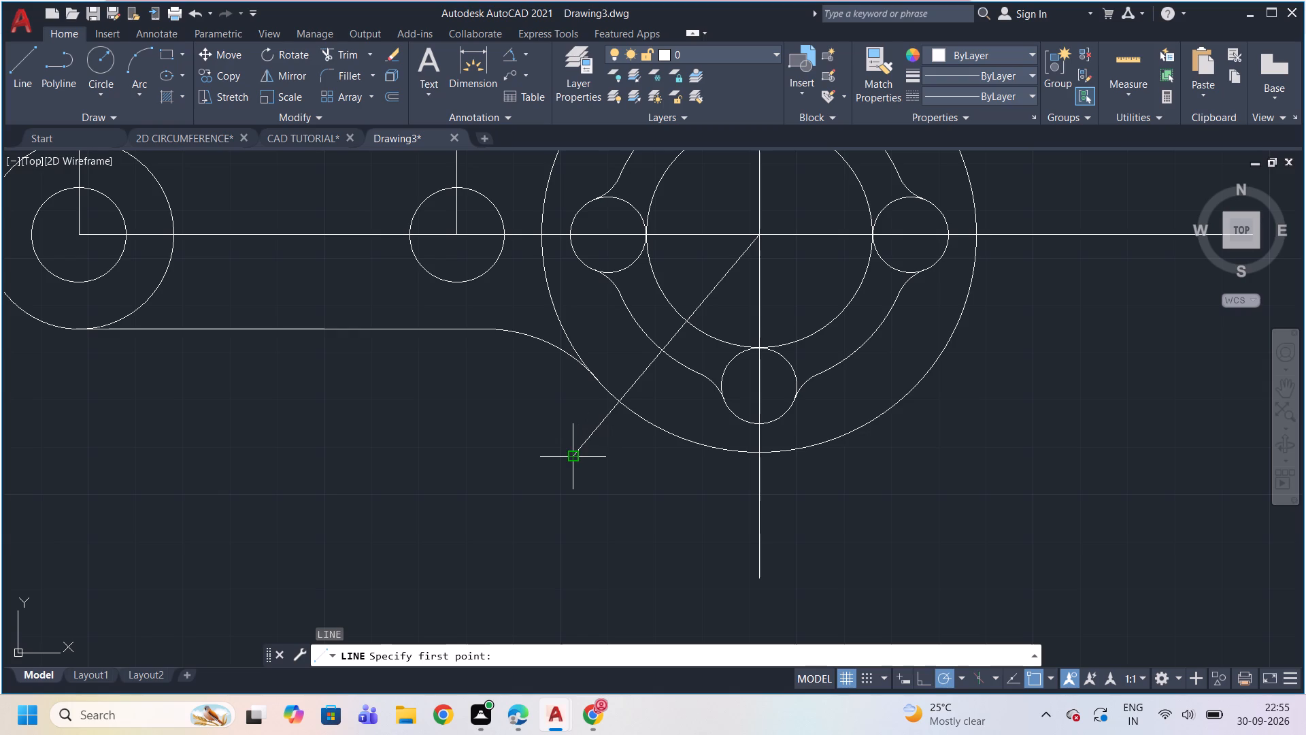
pyautogui.click(572, 456)
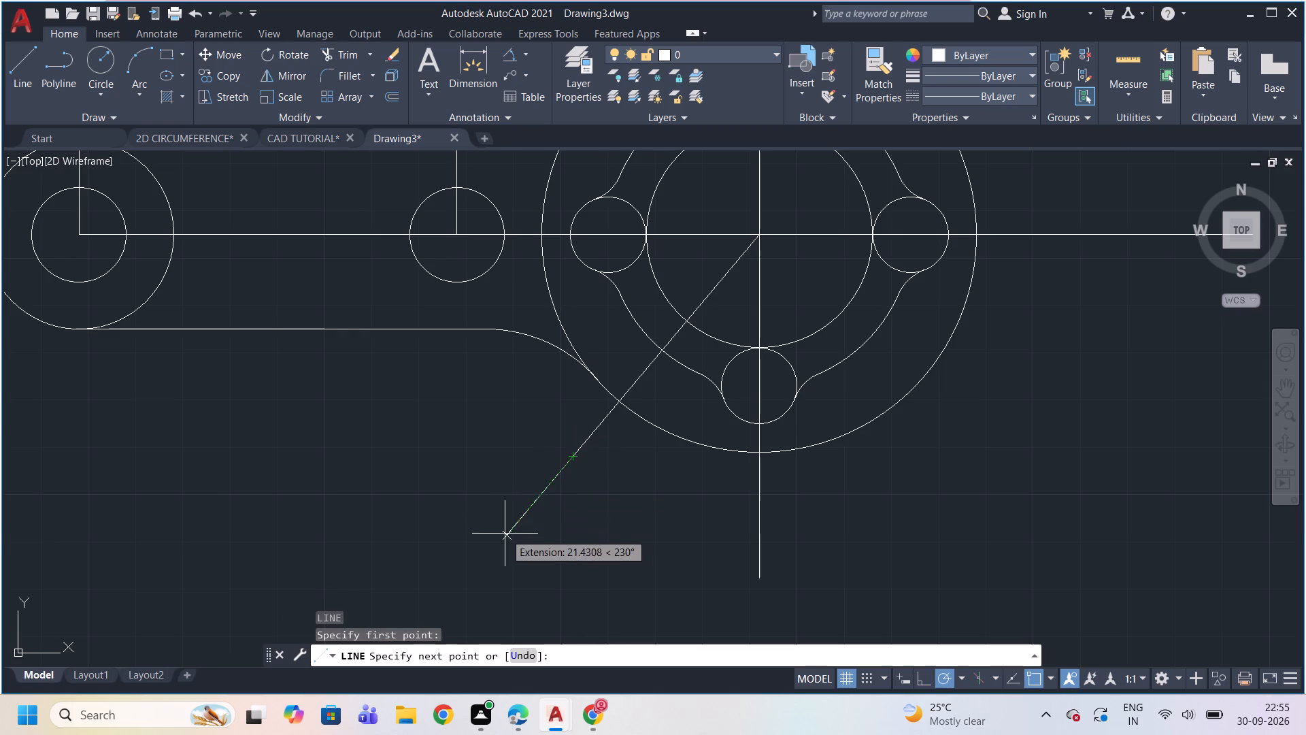
pyautogui.click(497, 538)
pyautogui.press('Escape')
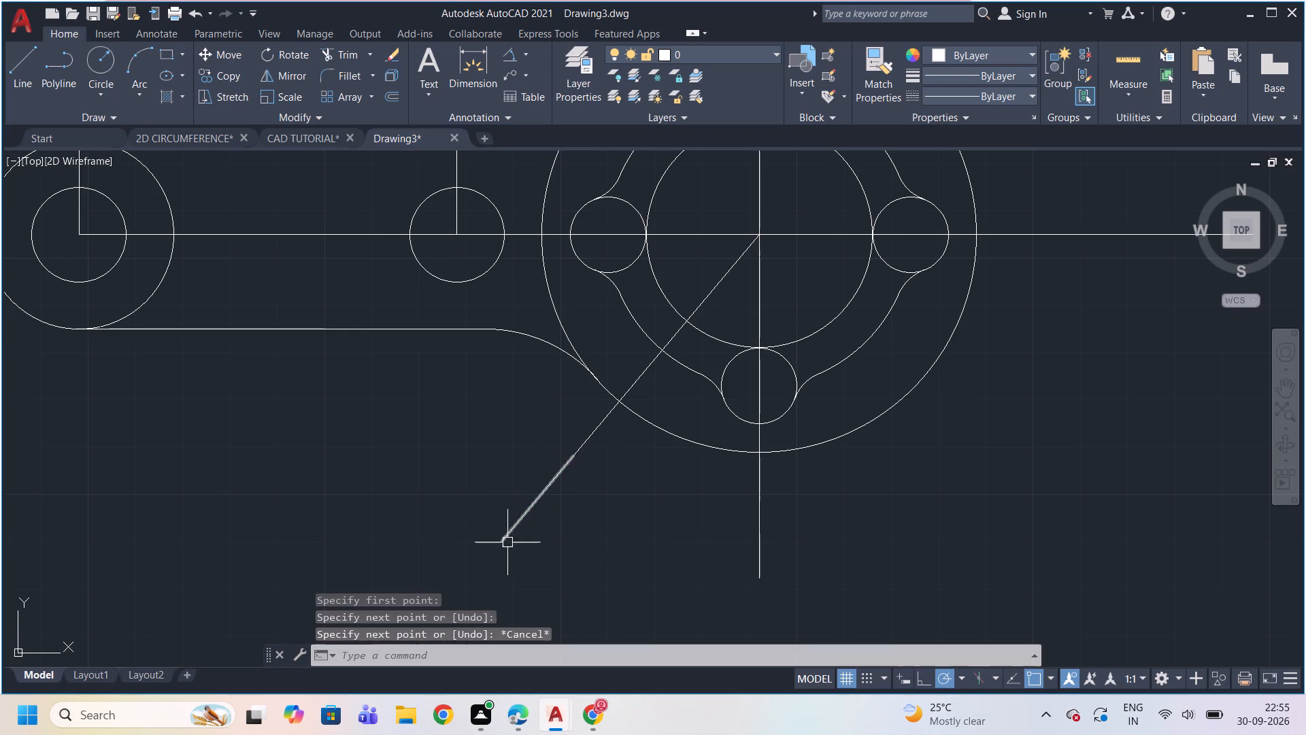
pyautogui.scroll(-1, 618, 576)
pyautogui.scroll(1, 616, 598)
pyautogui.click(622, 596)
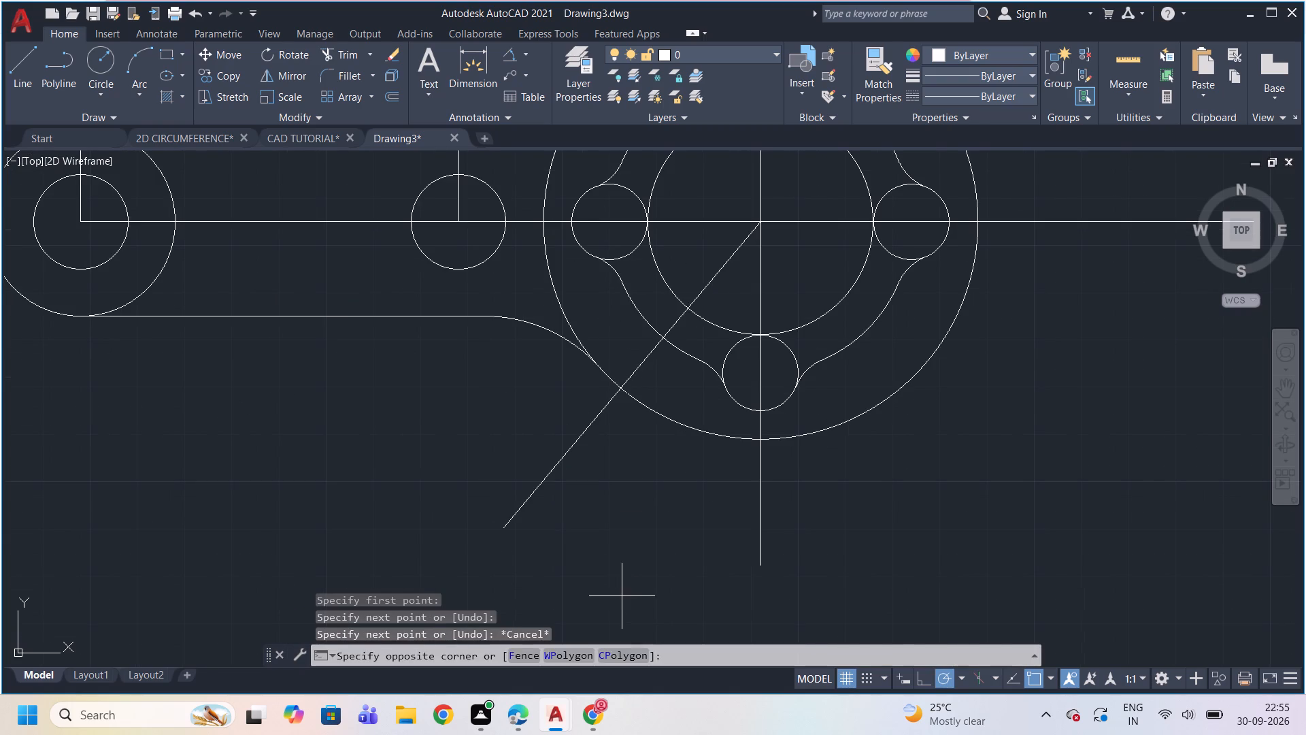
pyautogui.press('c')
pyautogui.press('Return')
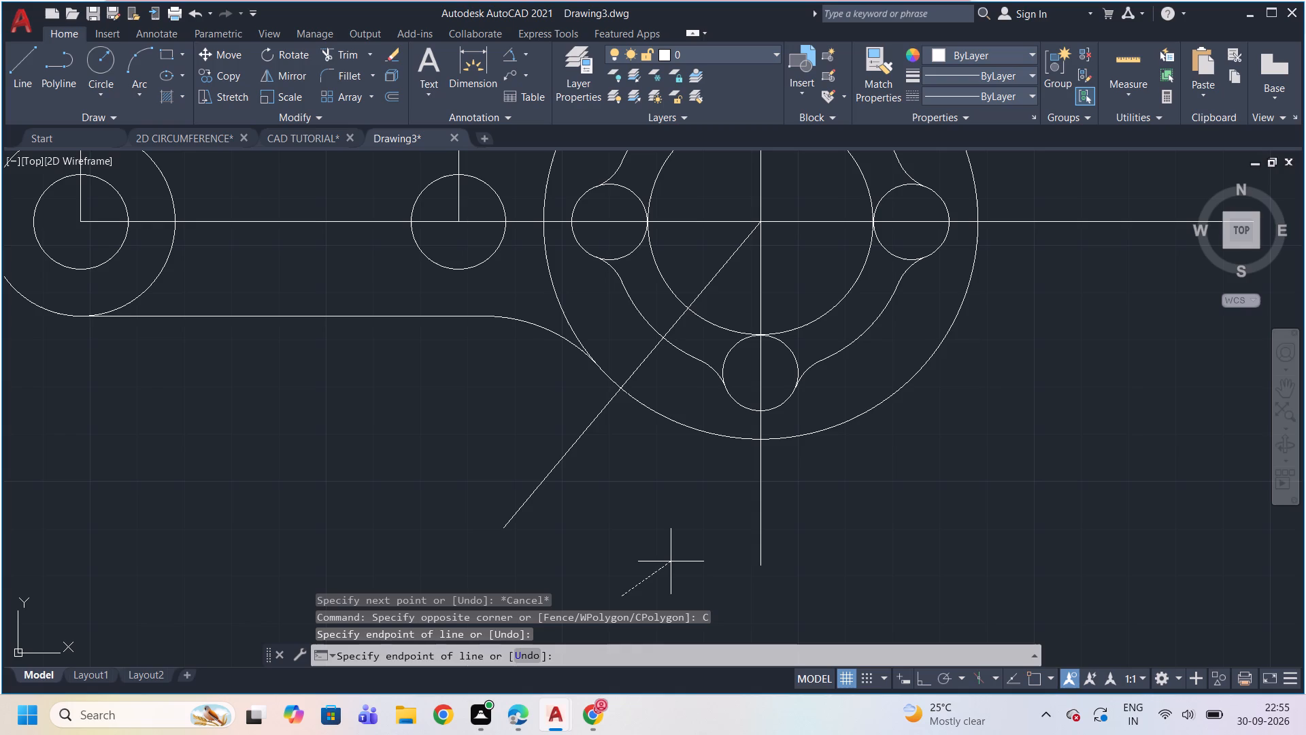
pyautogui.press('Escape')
# Draw a circle of radius 16 centred on the lower end of the extended vertical centre line.
pyautogui.press('c')
pyautogui.press('Return')
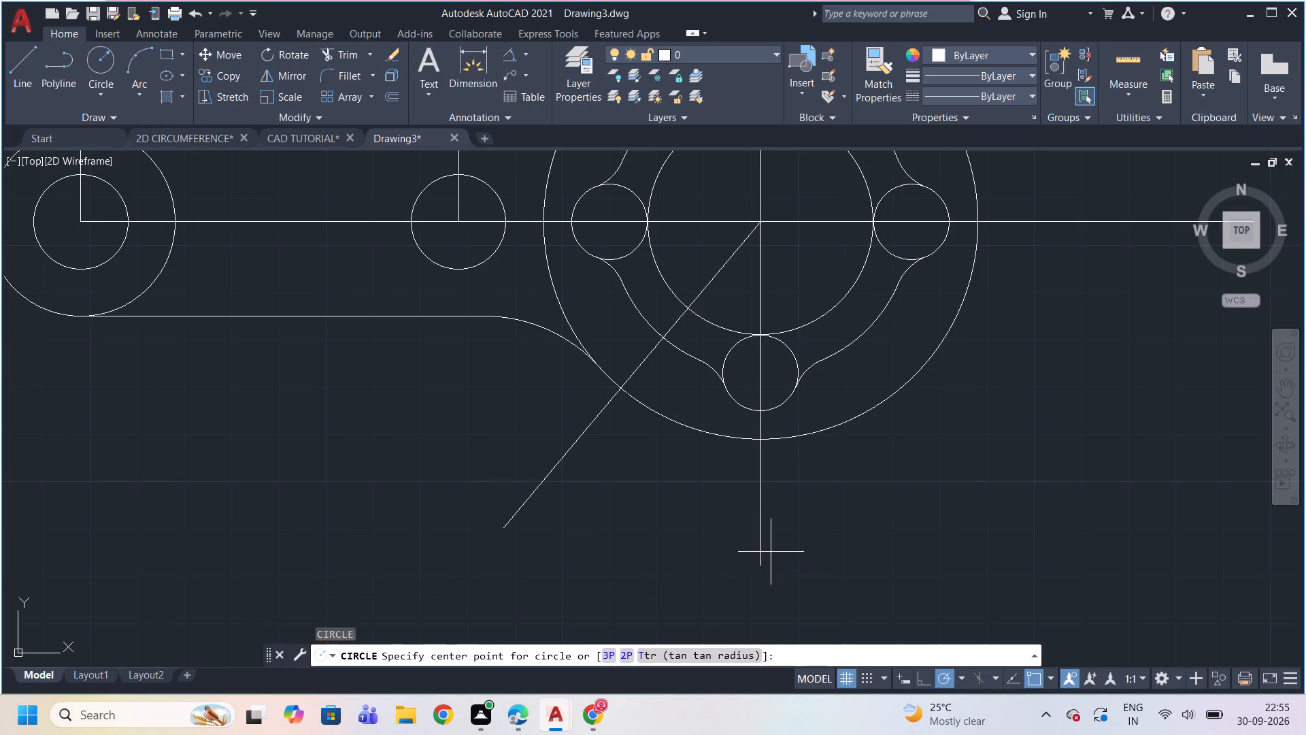
pyautogui.click(763, 562)
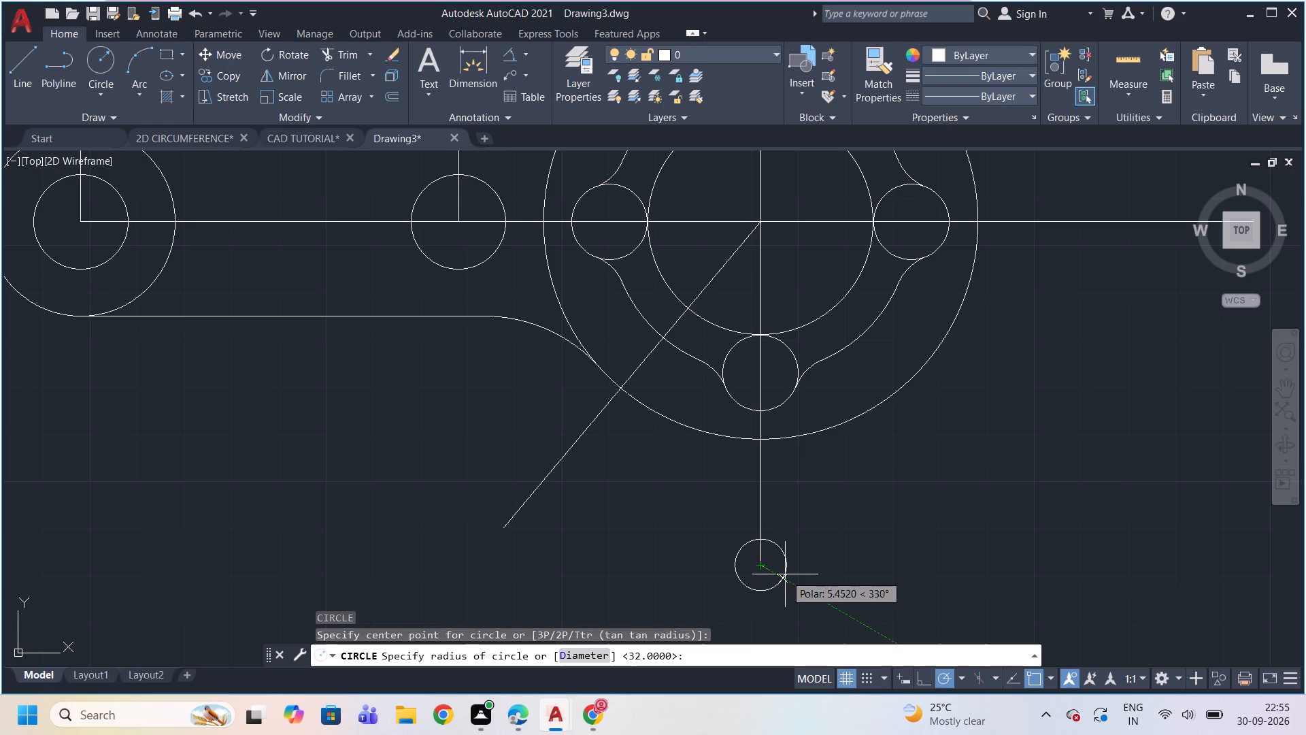
pyautogui.write('16')
pyautogui.press('Return')
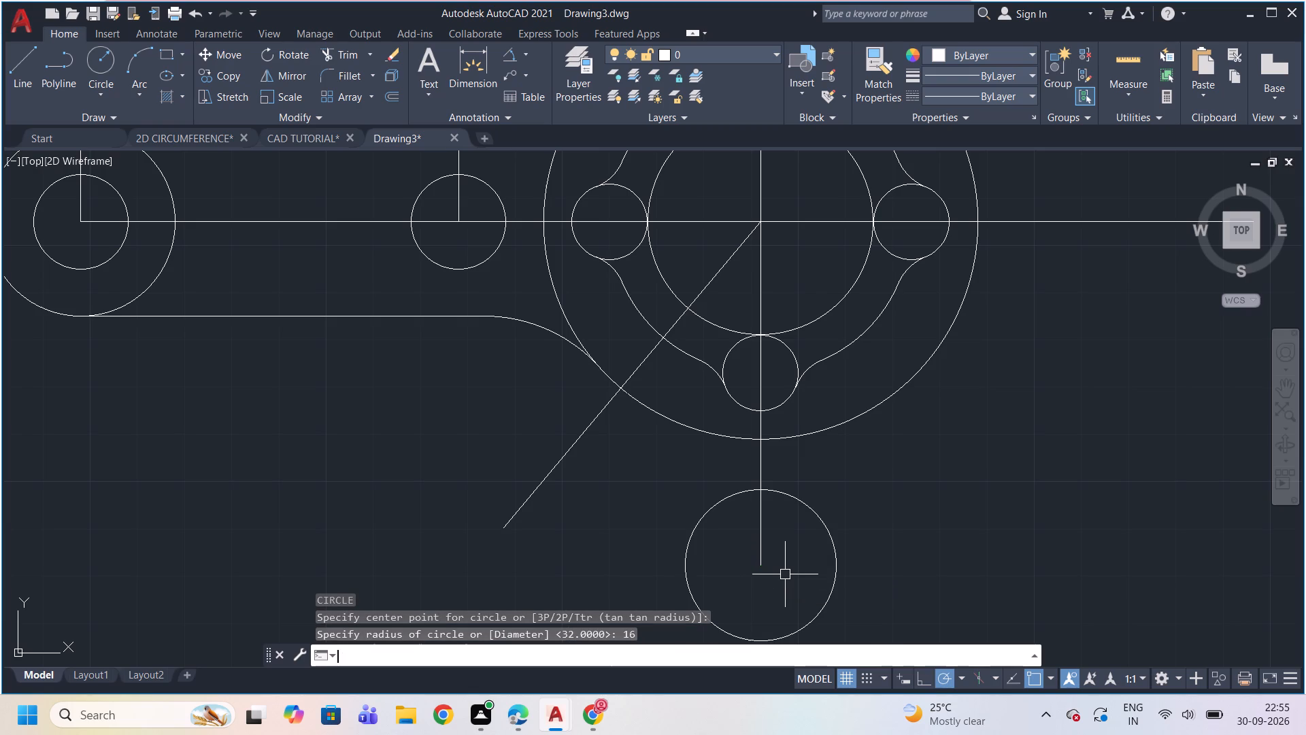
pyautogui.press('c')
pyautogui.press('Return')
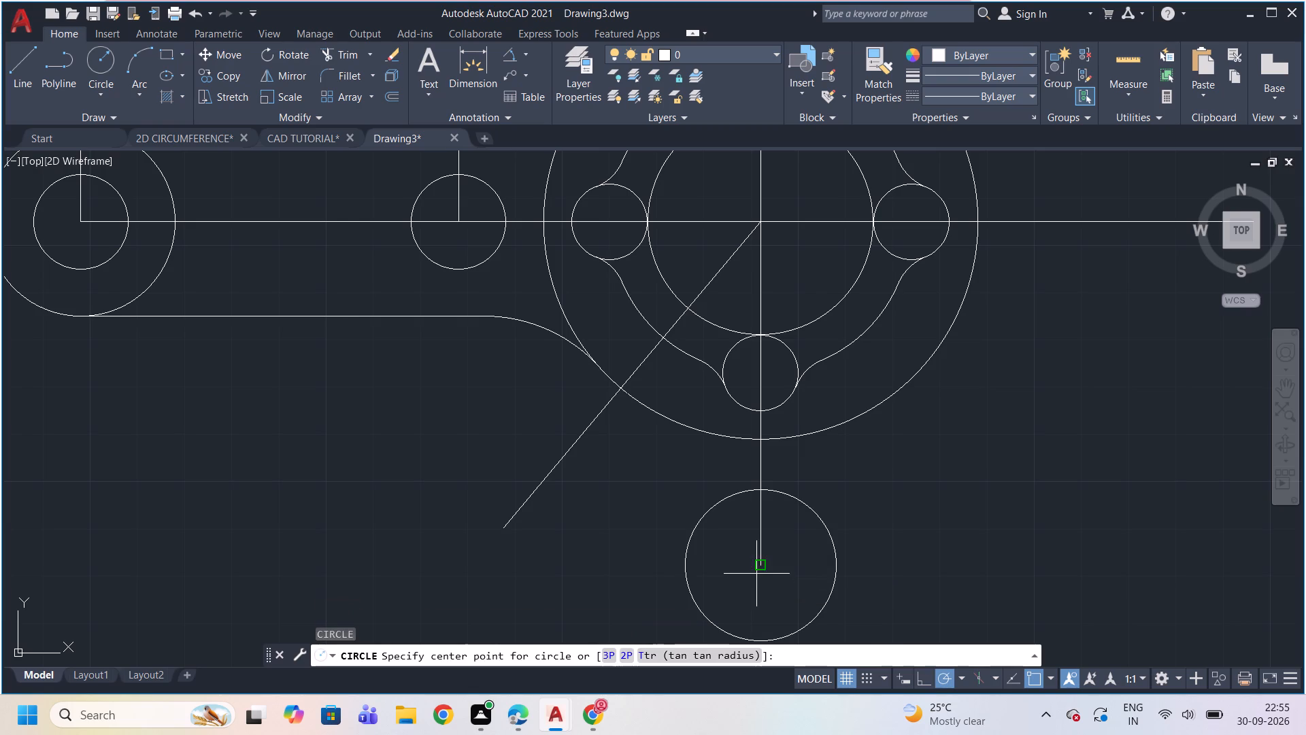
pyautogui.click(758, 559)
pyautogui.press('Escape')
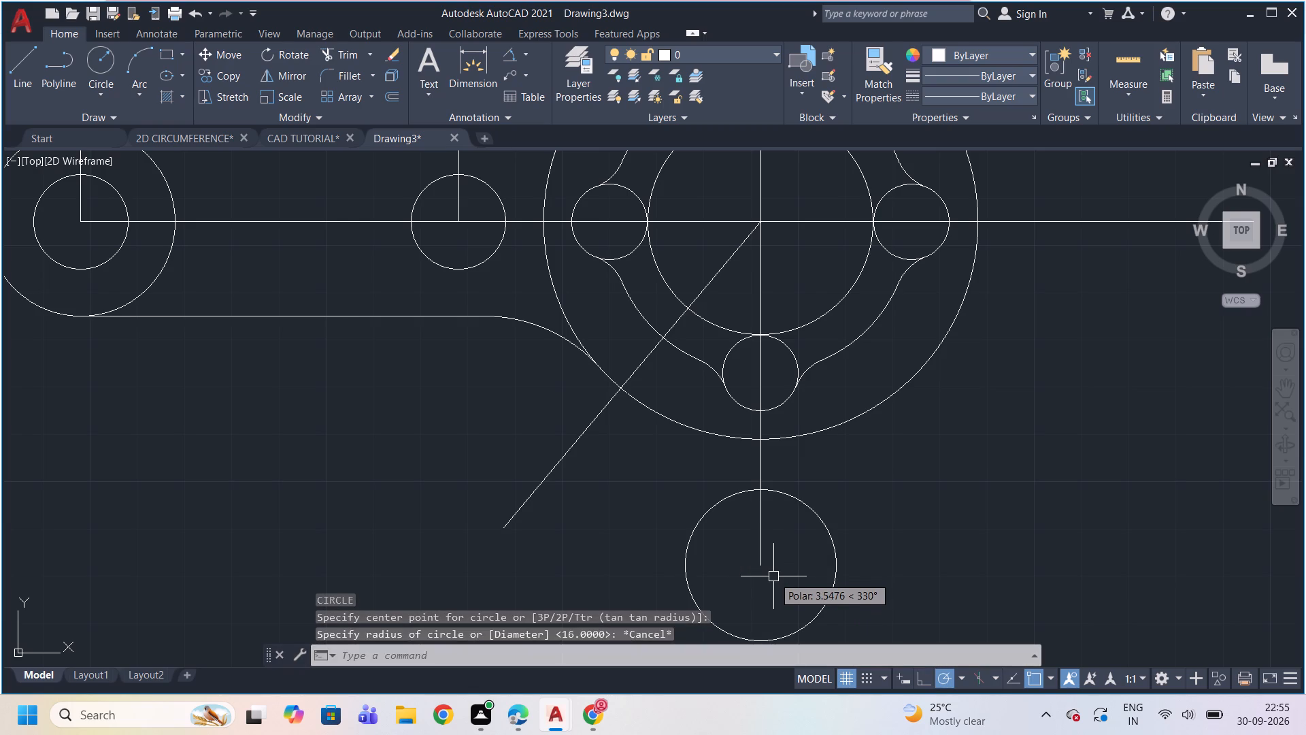
# Draw a concentric circle of radius 7.2 inside the radius 16 circle below the flange.
pyautogui.press('c')
pyautogui.press('Return')
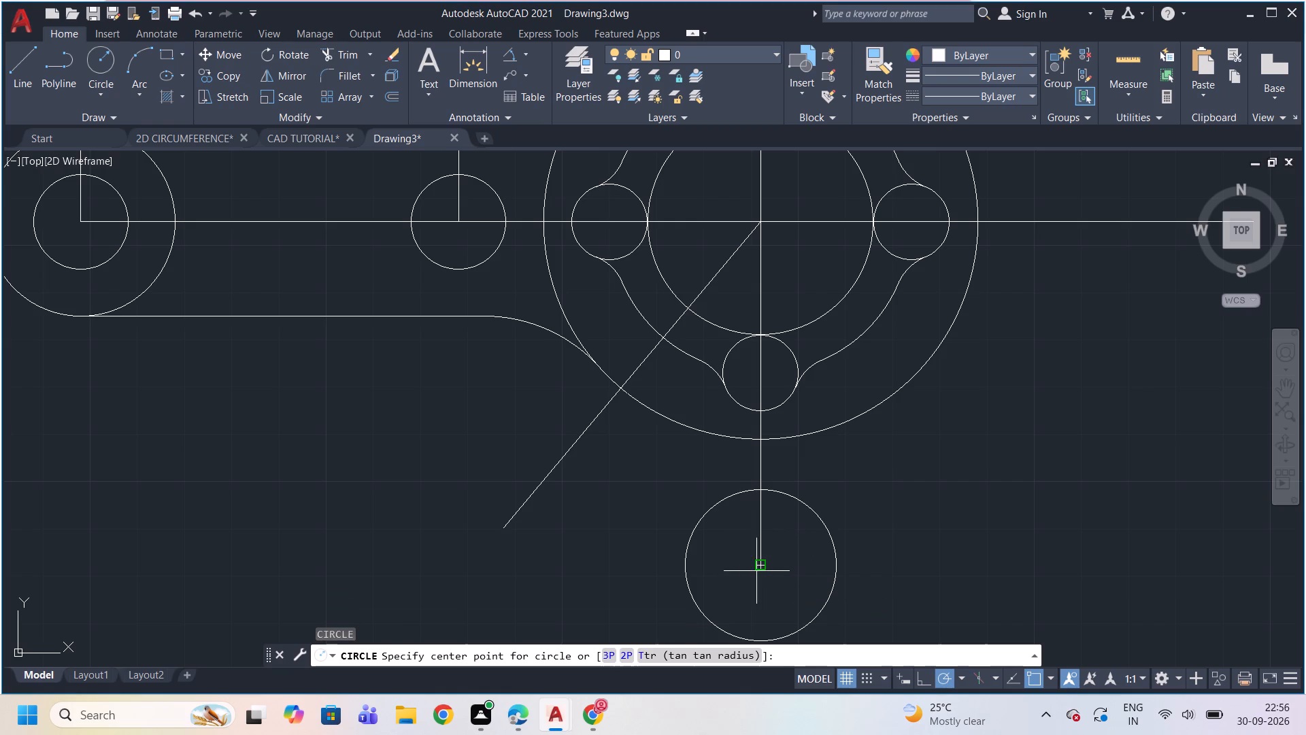
pyautogui.click(756, 566)
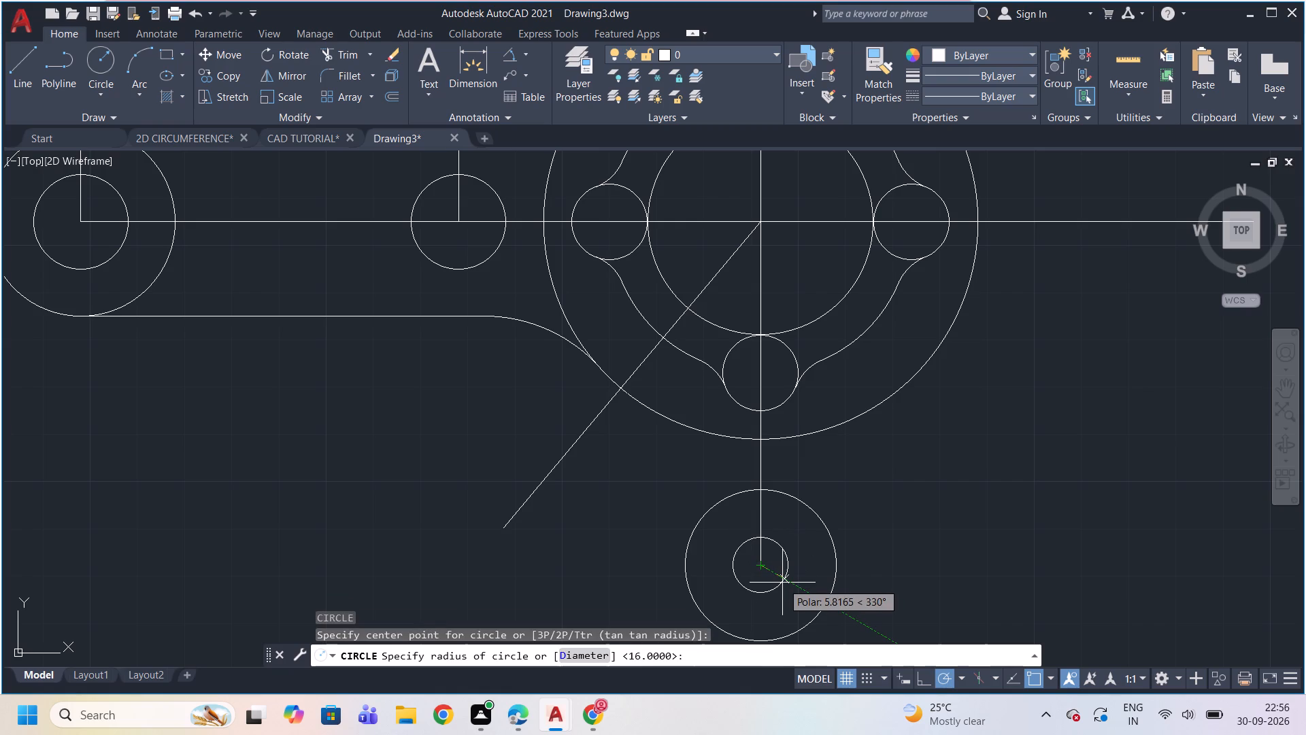
pyautogui.press('7')
pyautogui.write('.2')
pyautogui.press('Return')
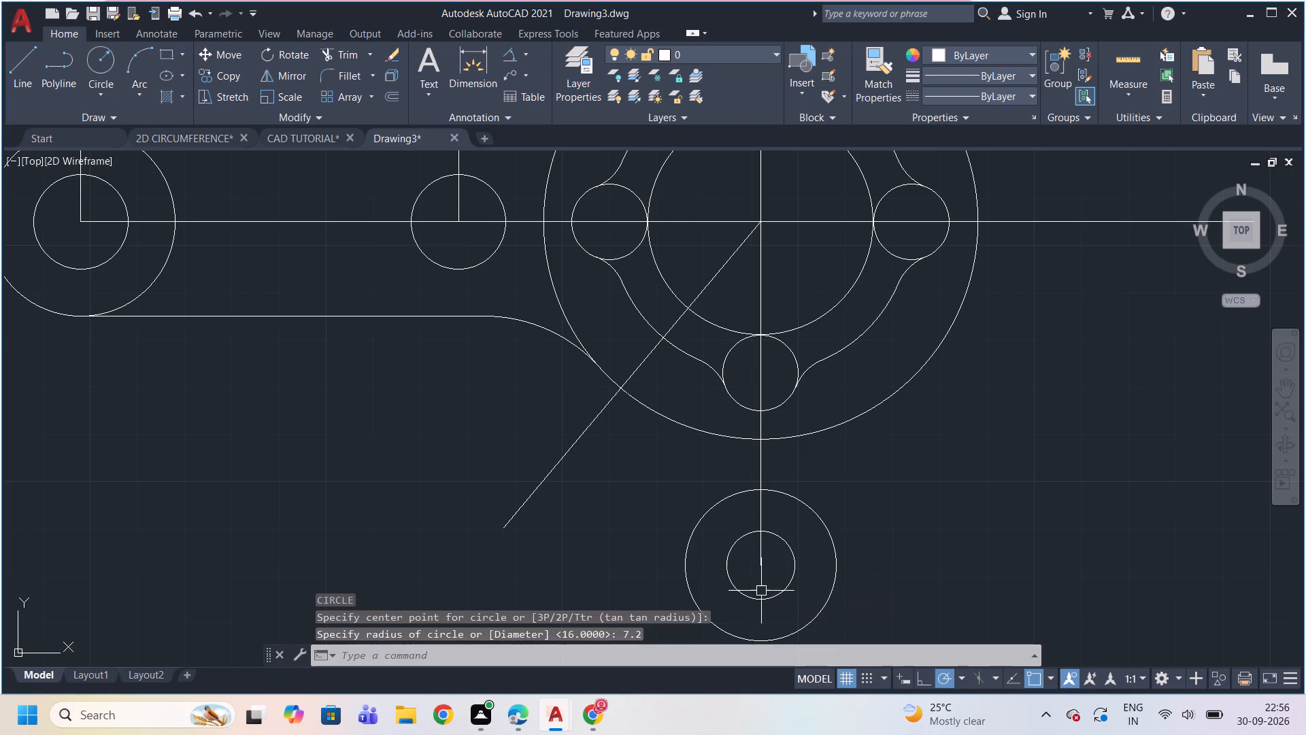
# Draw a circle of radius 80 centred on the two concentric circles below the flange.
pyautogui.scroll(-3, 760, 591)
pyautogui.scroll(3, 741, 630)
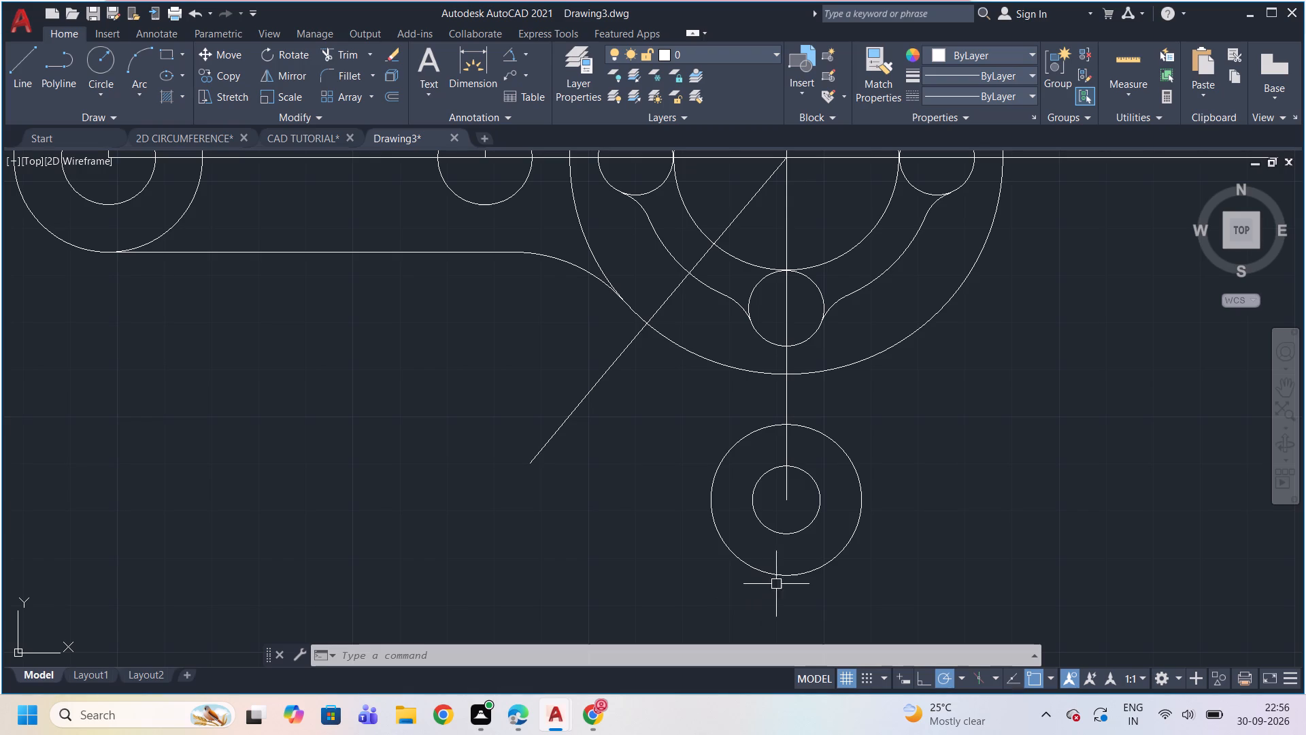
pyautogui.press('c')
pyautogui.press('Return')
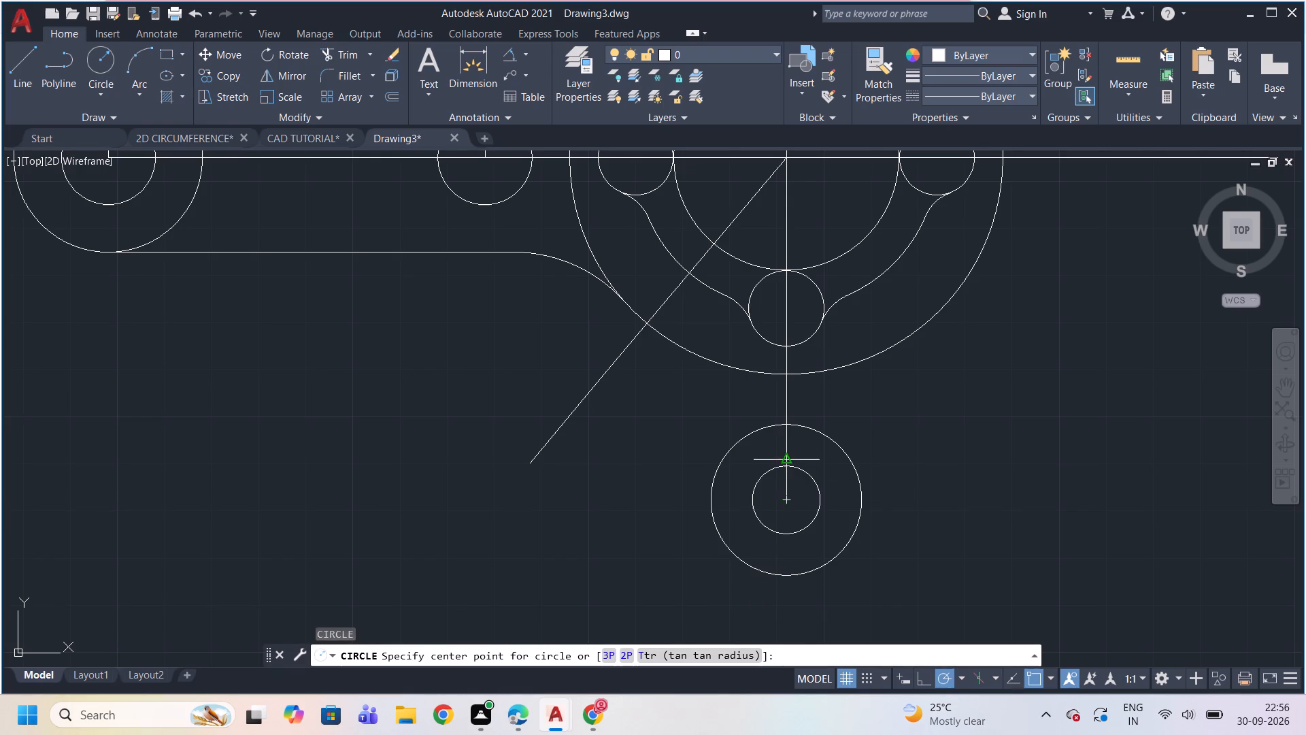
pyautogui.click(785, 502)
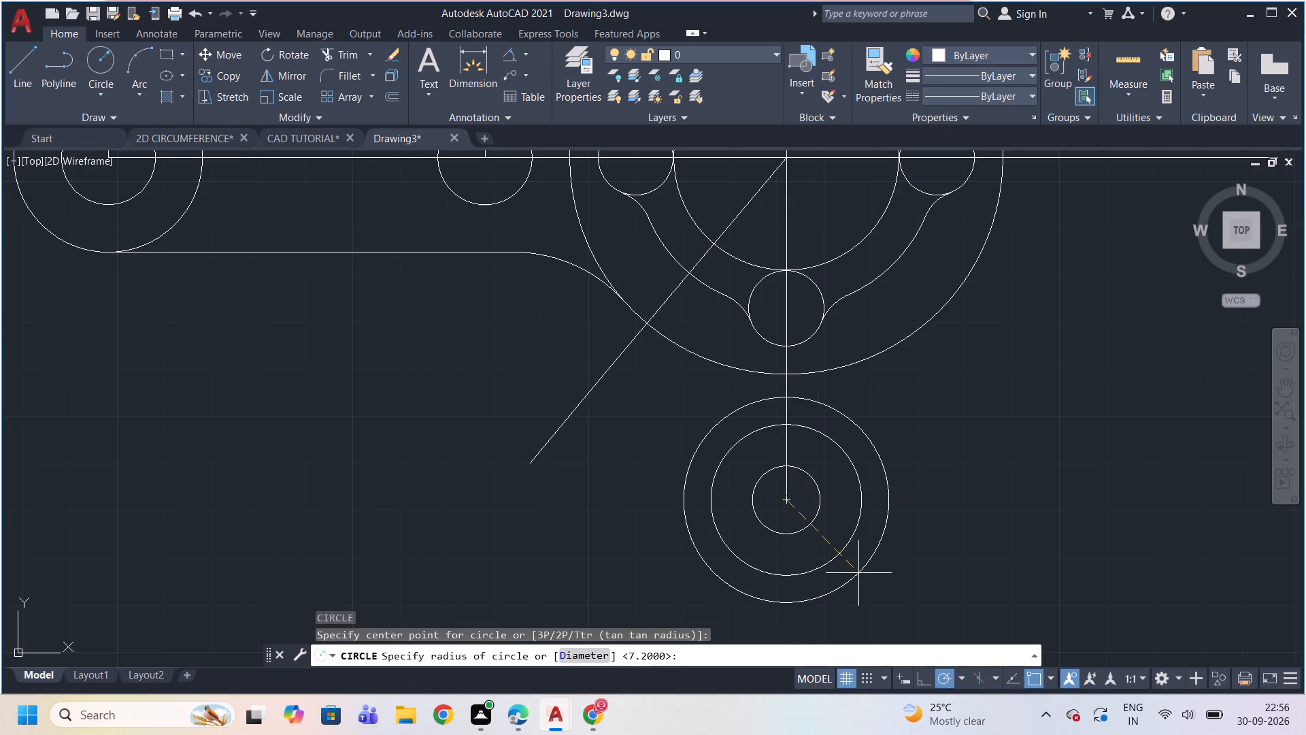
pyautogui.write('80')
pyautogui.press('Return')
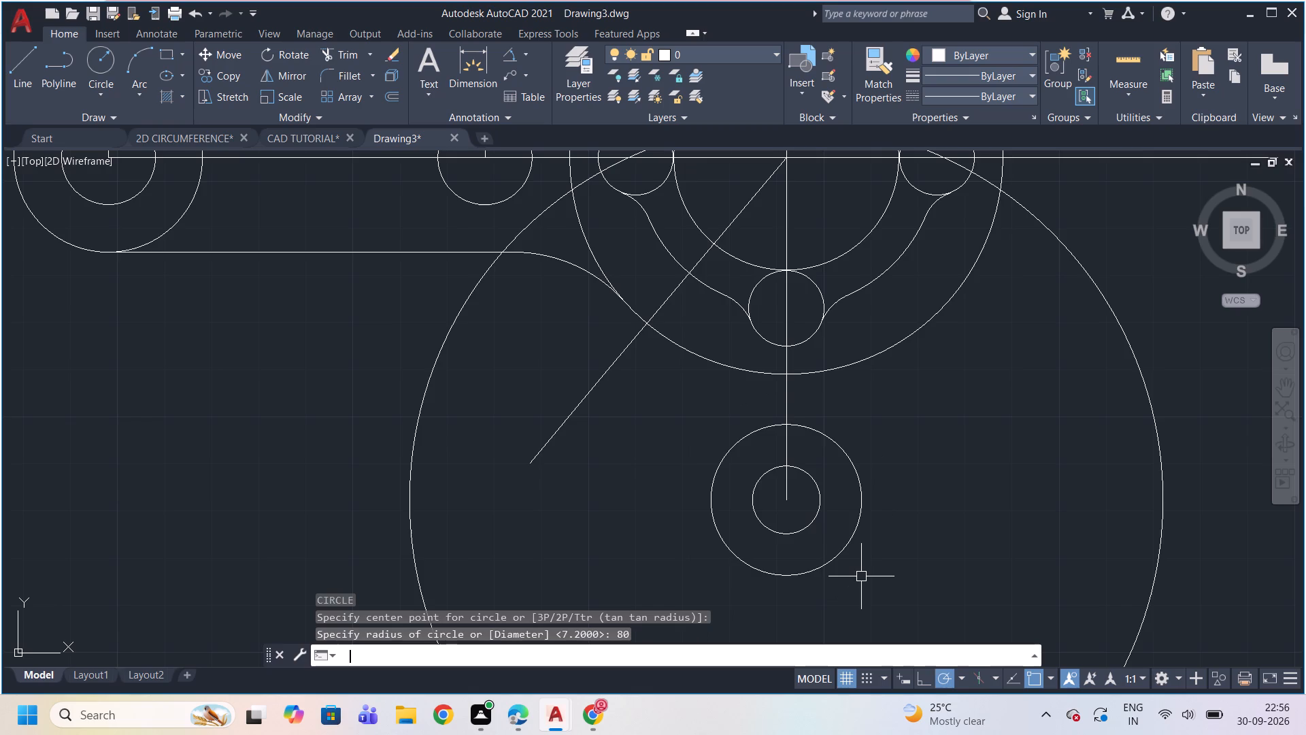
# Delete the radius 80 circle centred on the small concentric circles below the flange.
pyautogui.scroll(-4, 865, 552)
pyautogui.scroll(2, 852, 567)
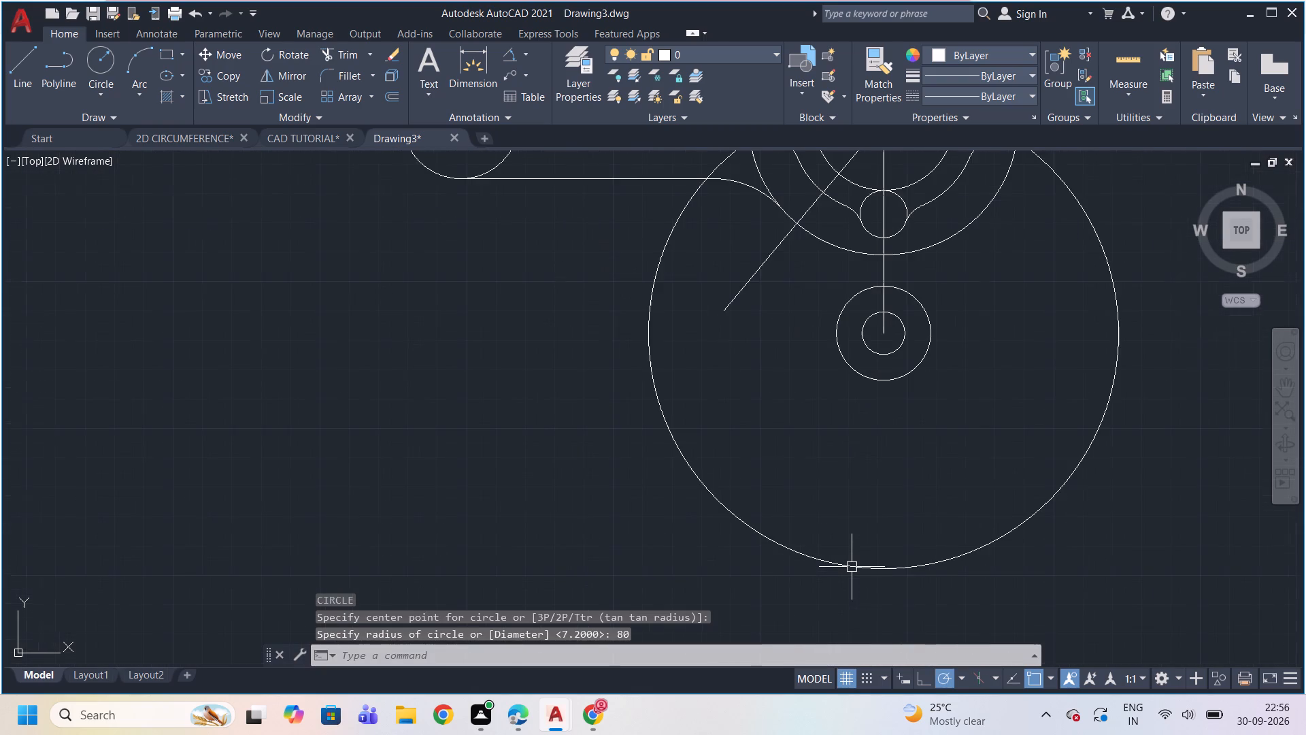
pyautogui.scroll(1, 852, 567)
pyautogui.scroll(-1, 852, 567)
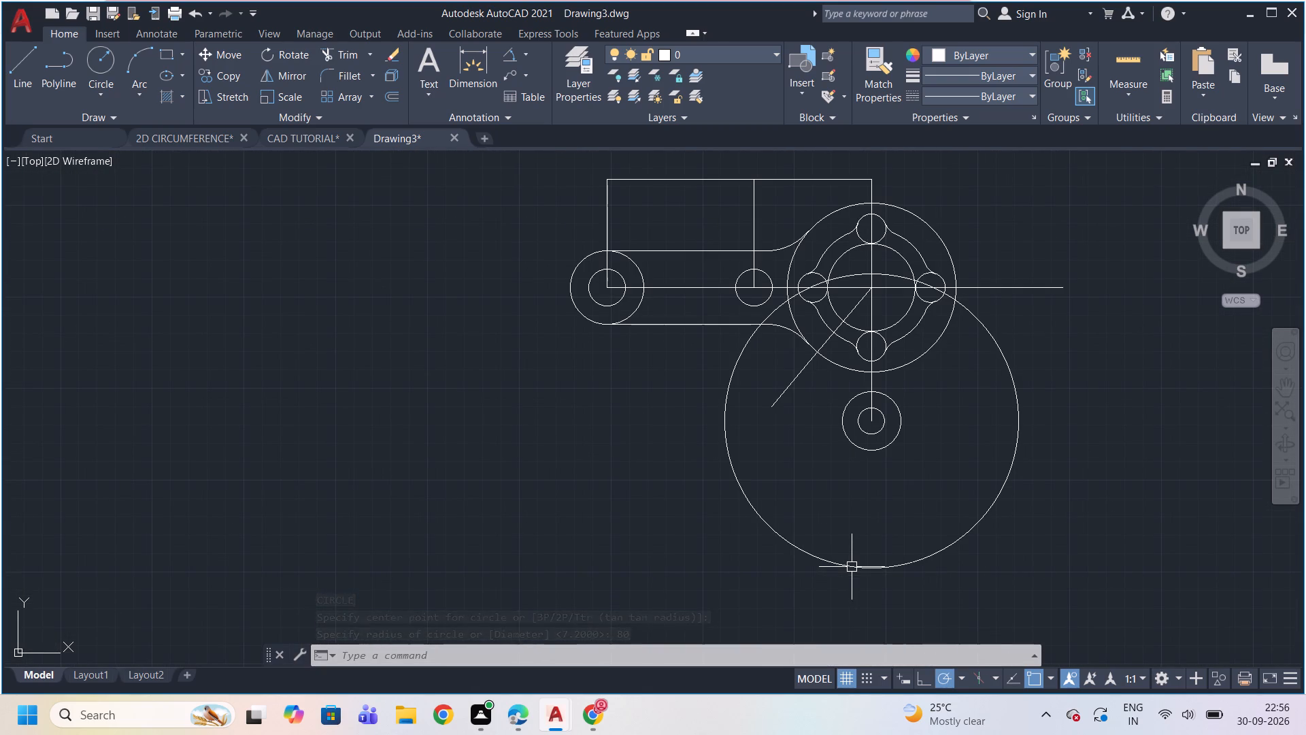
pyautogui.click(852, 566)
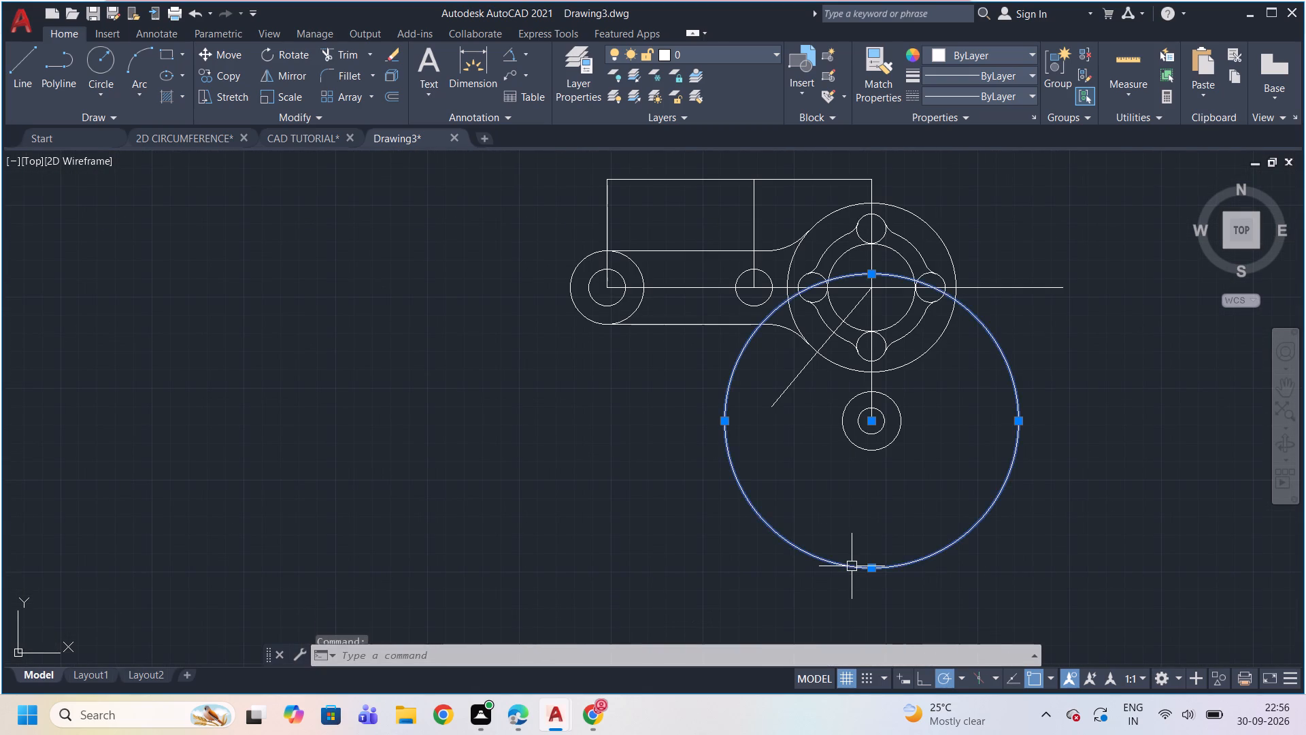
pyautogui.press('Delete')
# Draw a circle of radius 80 centred on the flange centre.
pyautogui.press('c')
pyautogui.press('Return')
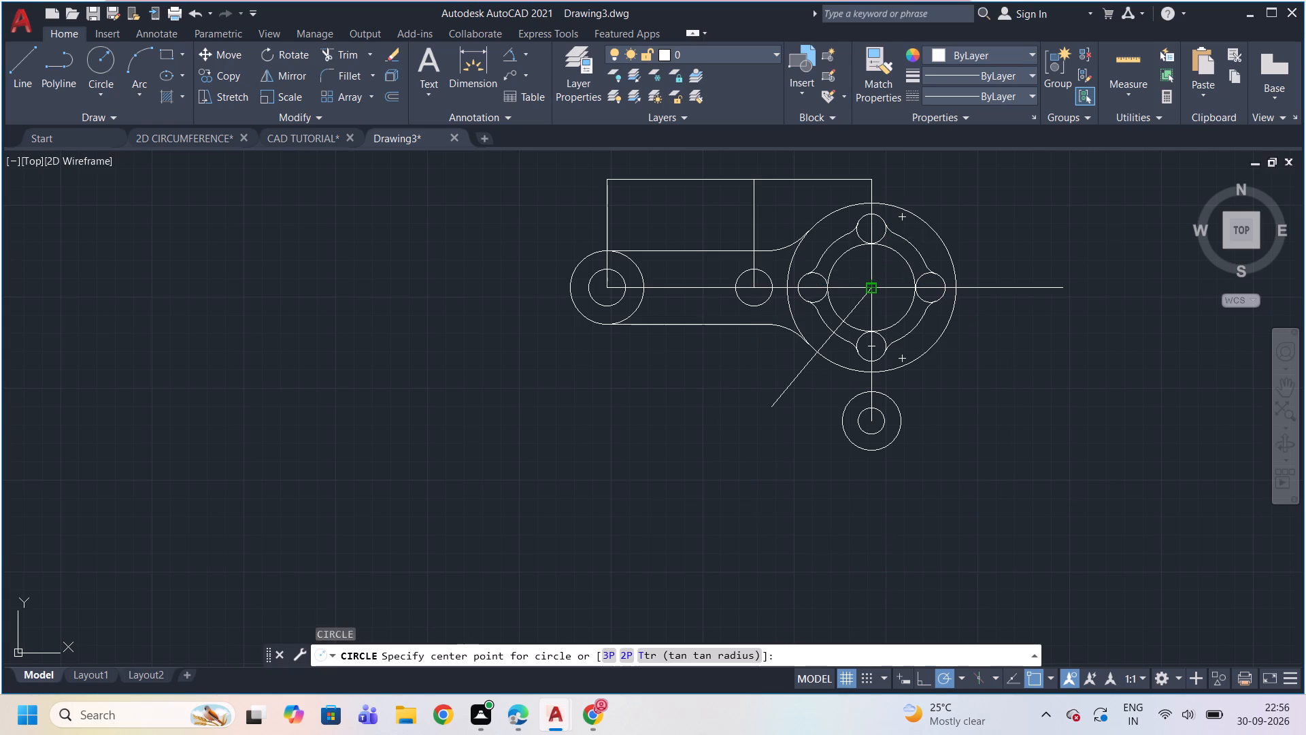
pyautogui.scroll(2, 872, 288)
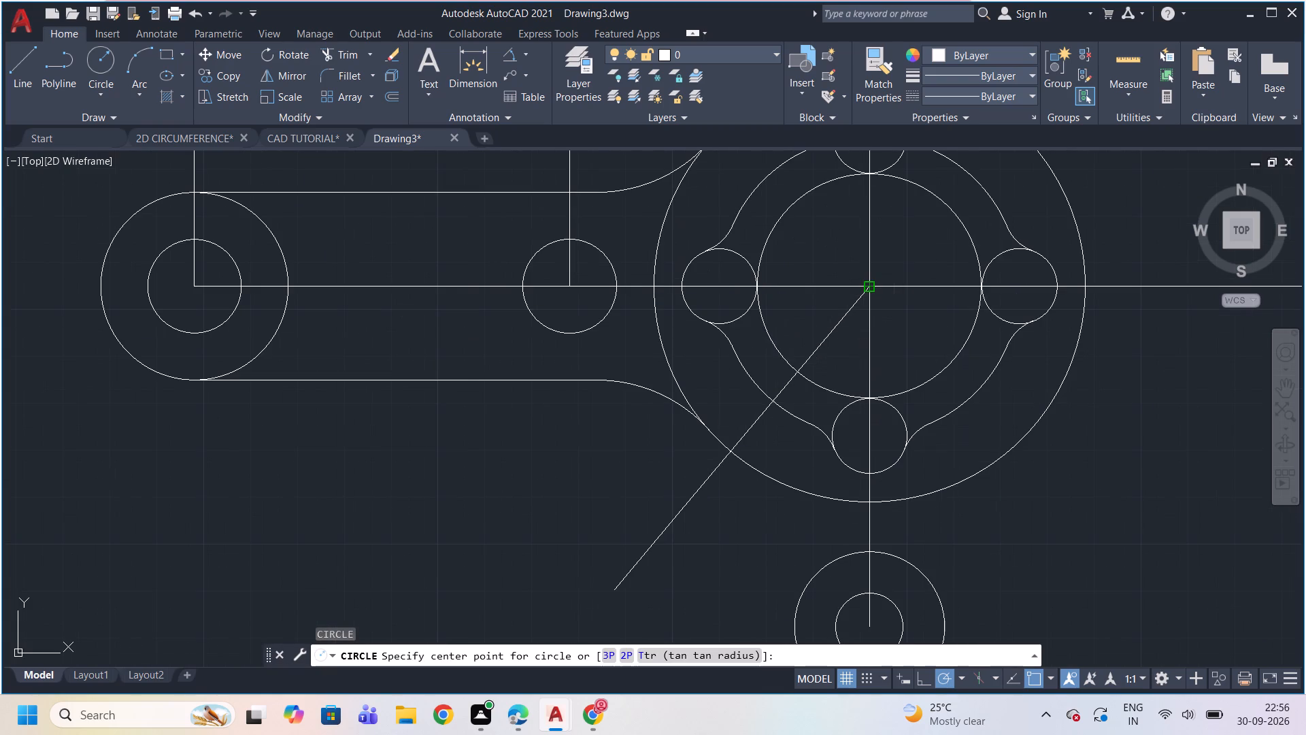
pyautogui.scroll(-1, 872, 288)
pyautogui.click(872, 288)
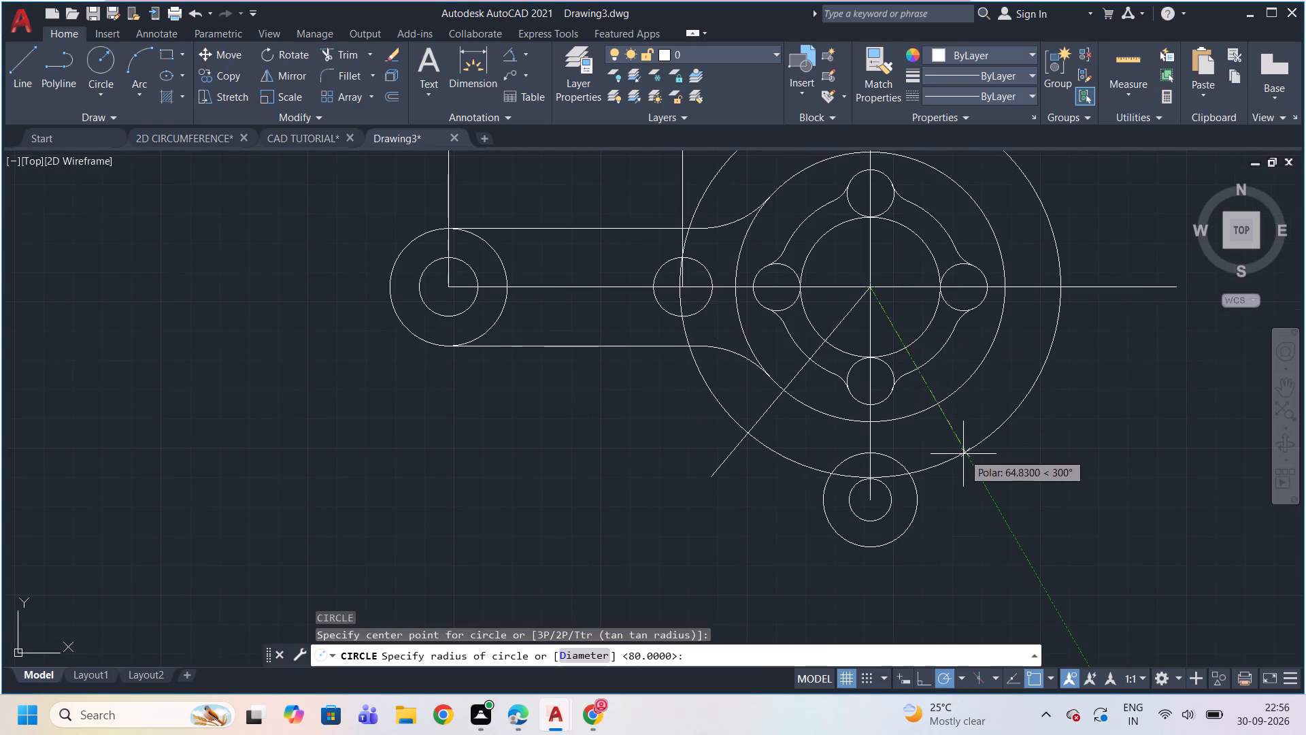
pyautogui.write('80')
pyautogui.press('Return')
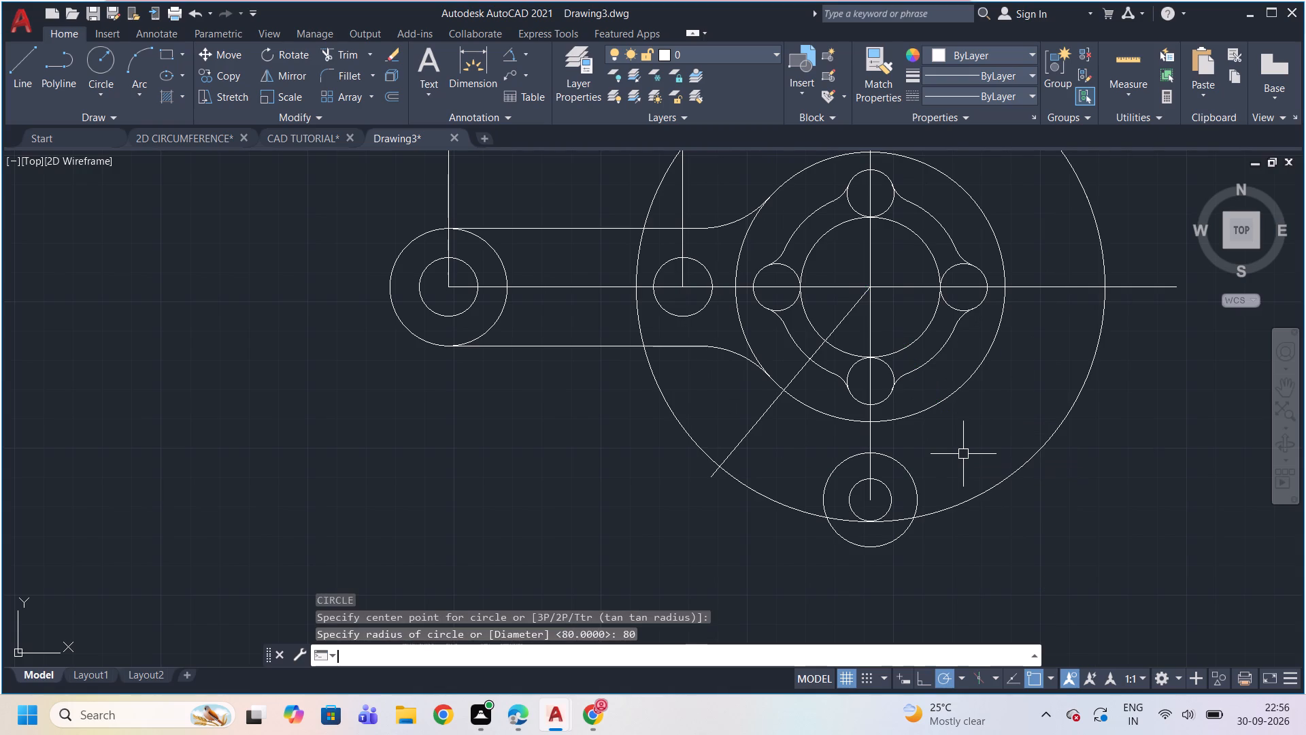
# Delete the radius 16 and radius 7.2 concentric circles below the flange.
pyautogui.scroll(-1, 914, 521)
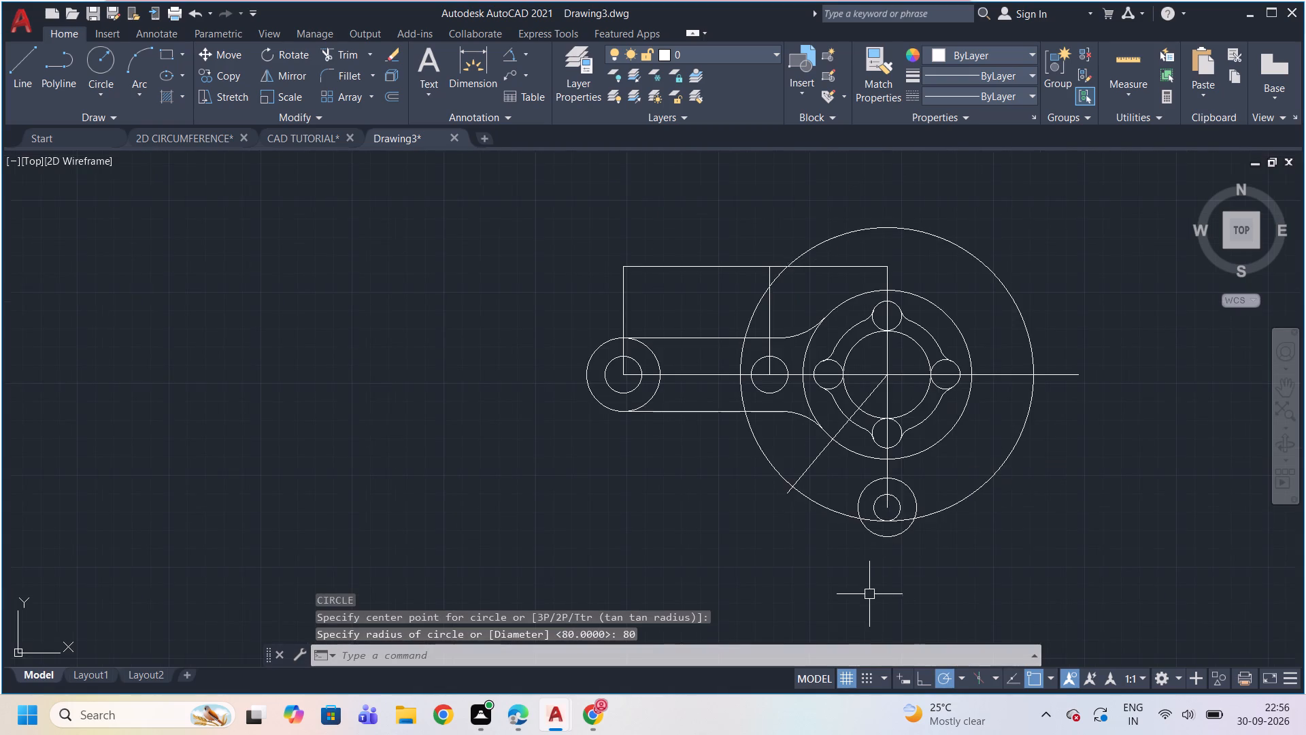
pyautogui.scroll(2, 869, 589)
pyautogui.scroll(-1, 871, 577)
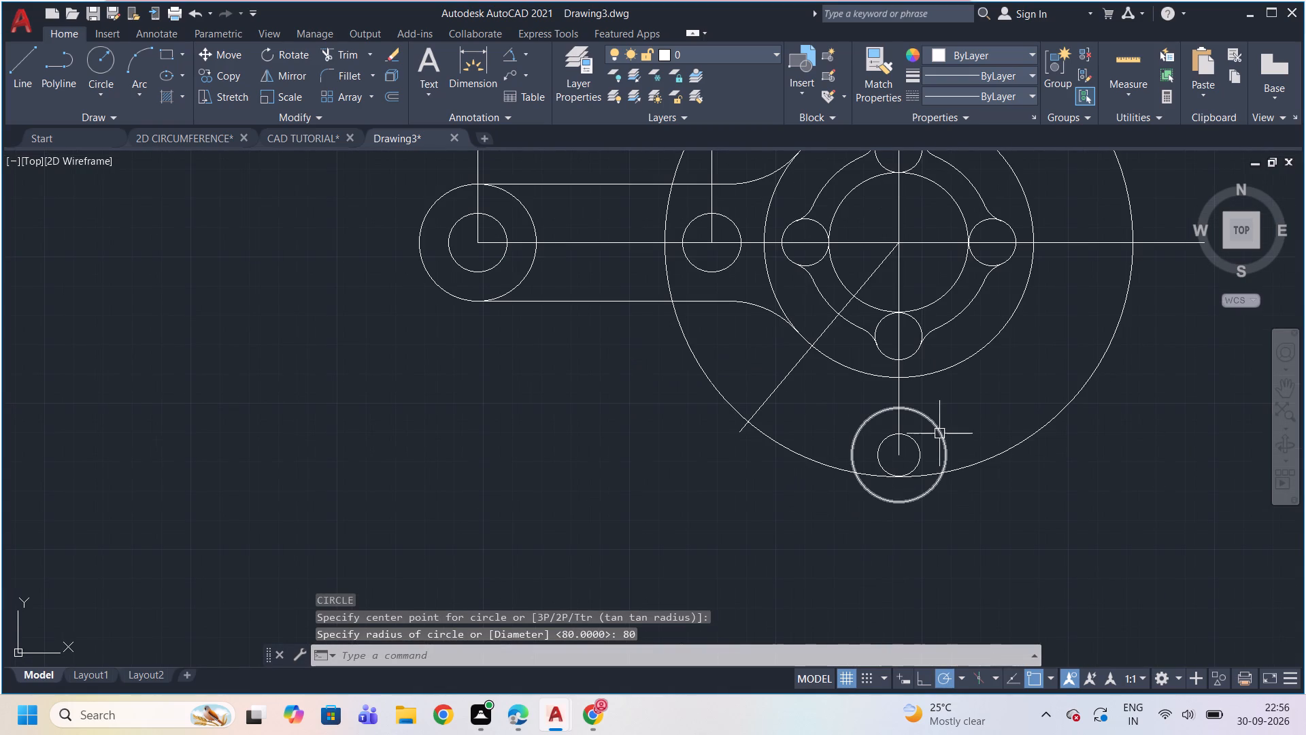
pyautogui.click(939, 434)
pyautogui.press('Delete')
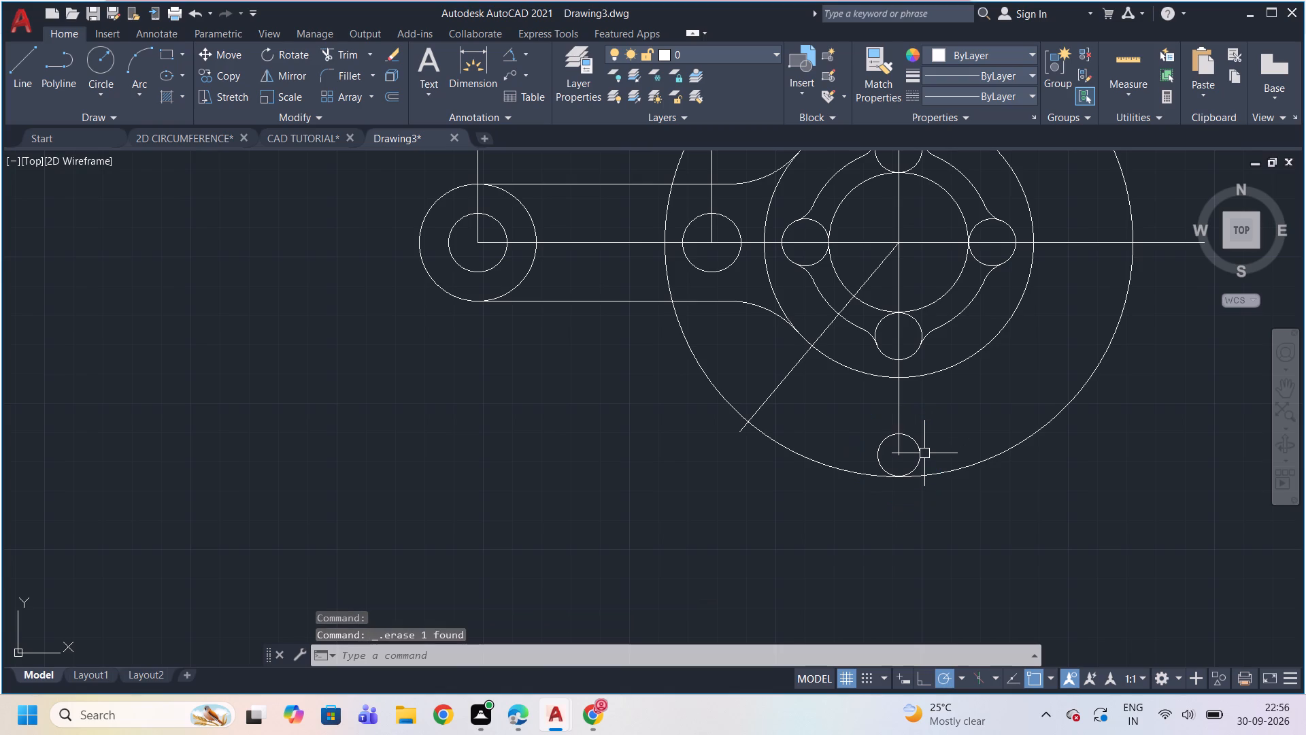
pyautogui.click(914, 449)
pyautogui.press('Delete')
# Extend the flange's vertical centre line down to the radius 80 circle.
pyautogui.write('EX')
pyautogui.press('Return')
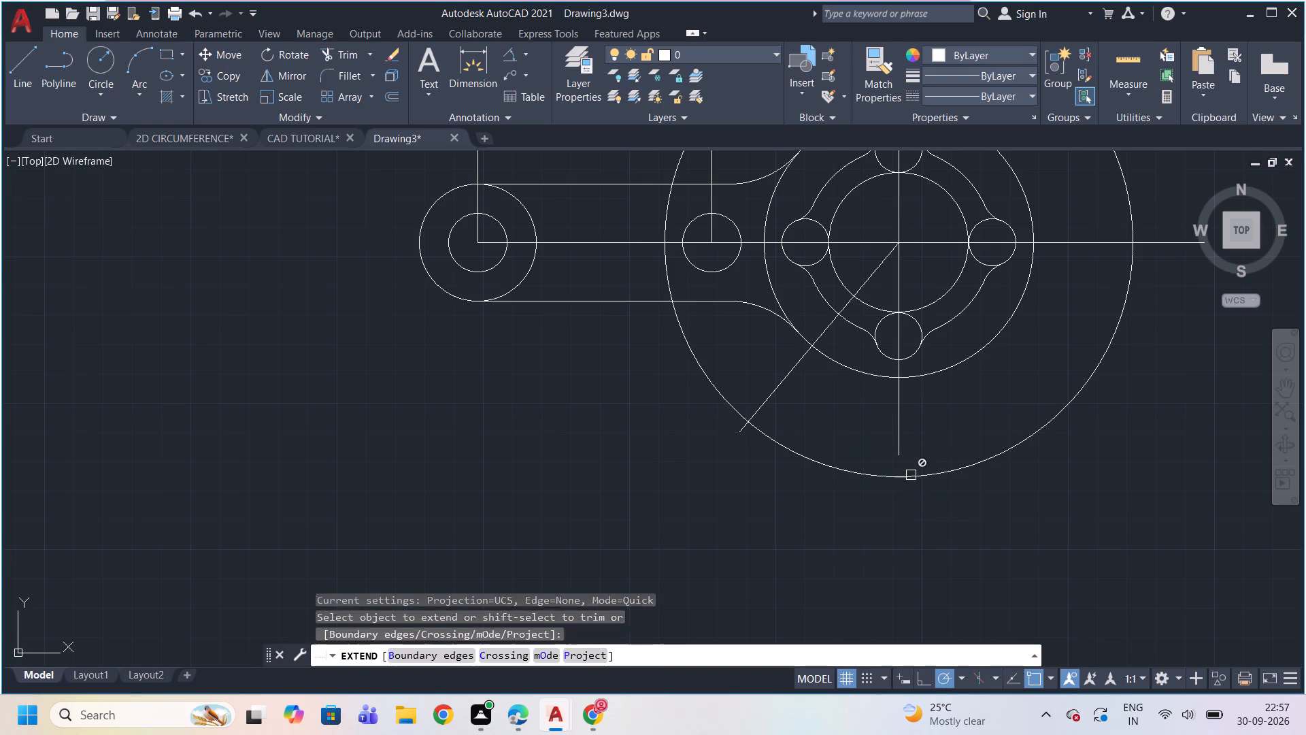
pyautogui.click(897, 432)
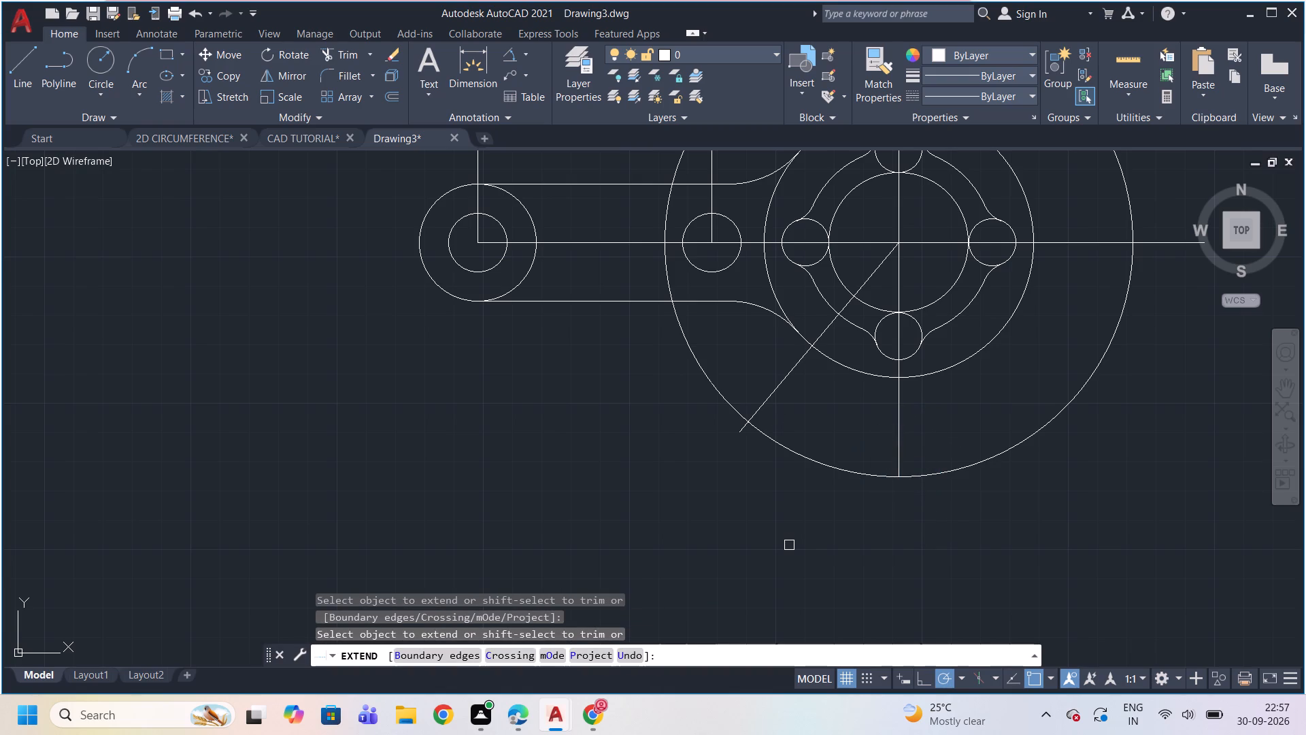
pyautogui.press('Escape')
# Trim the end of the angled construction line that overshoots the radius 80 circle.
pyautogui.write('TR')
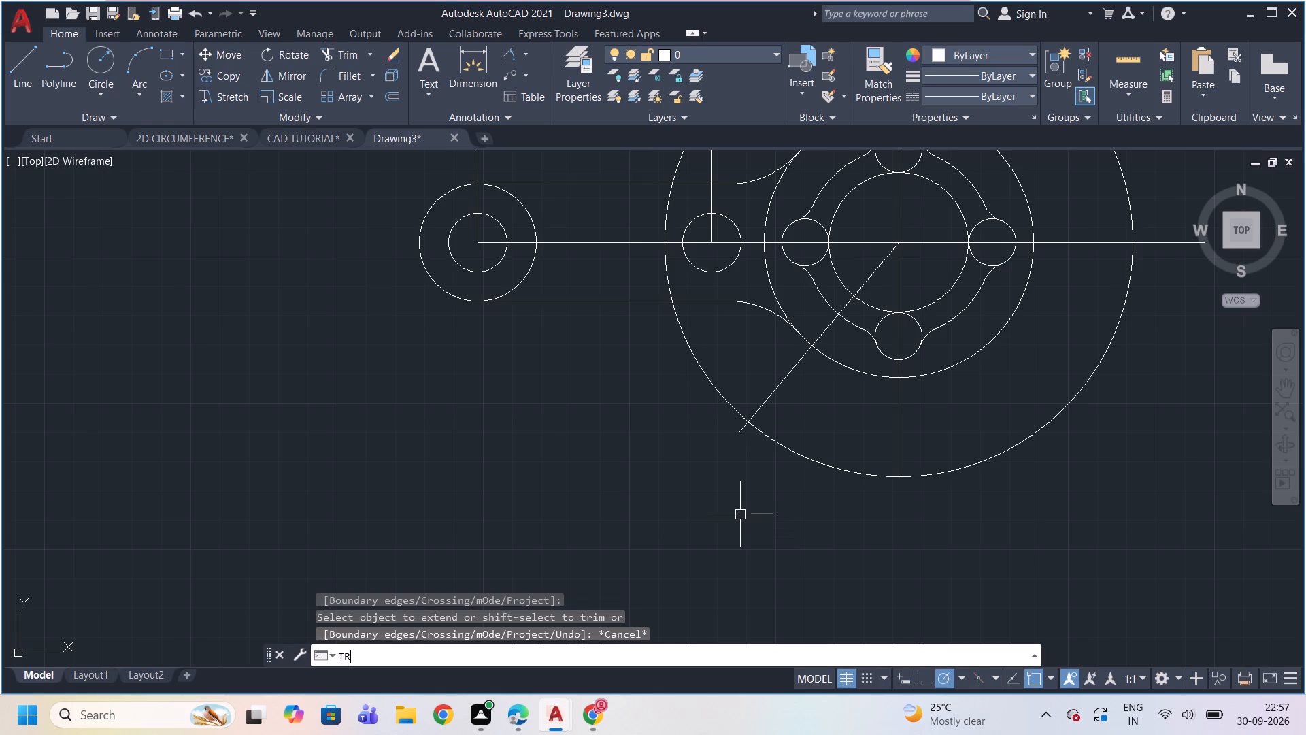
pyautogui.press('Return')
pyautogui.press('Return')
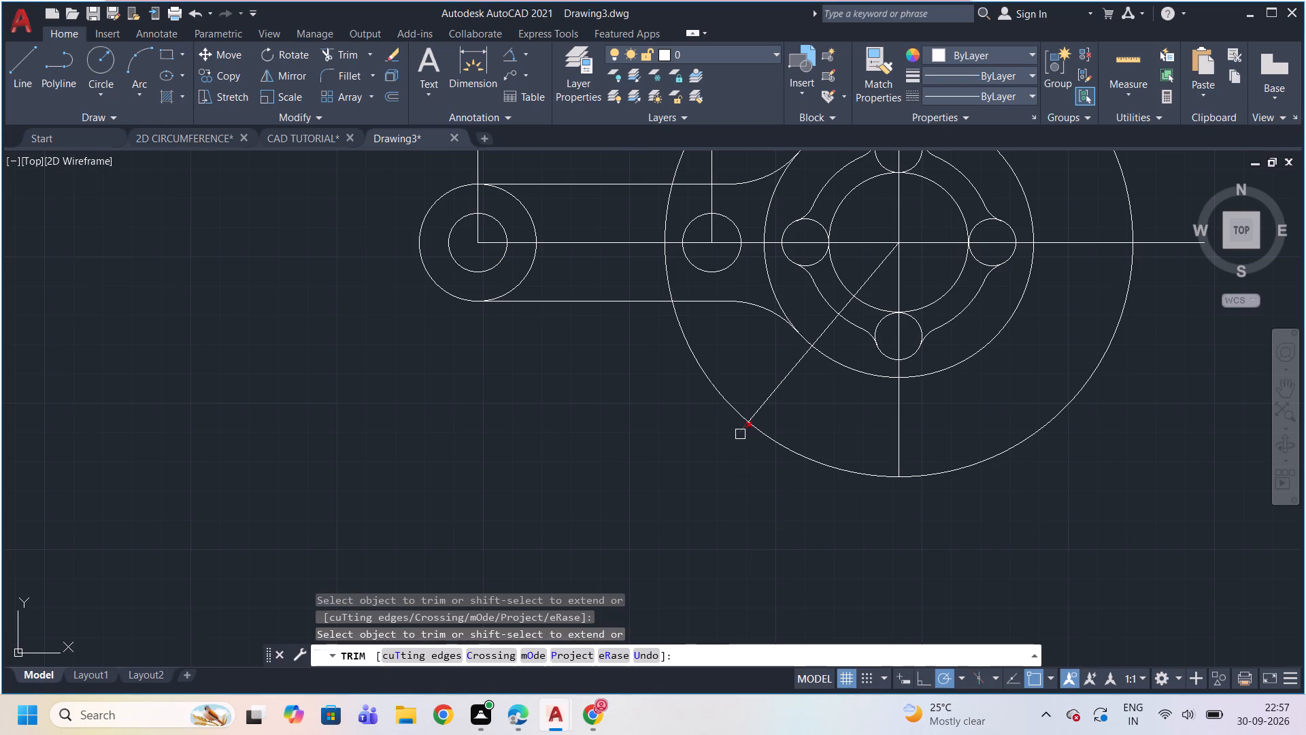
pyautogui.click(740, 434)
pyautogui.press('Escape')
# Draw a circle of radius 7.2 centred where the vertical centre line meets the bottom of the radius 80 circle.
pyautogui.press('c')
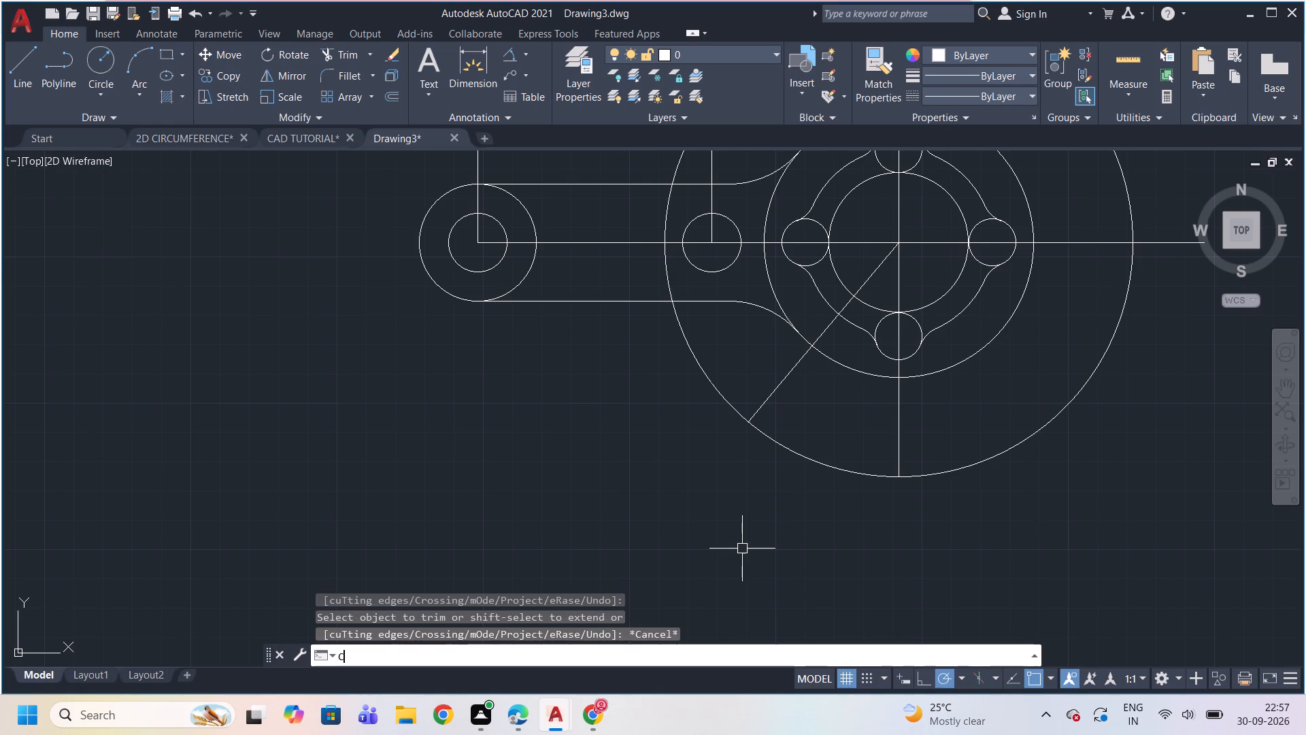
pyautogui.press('Return')
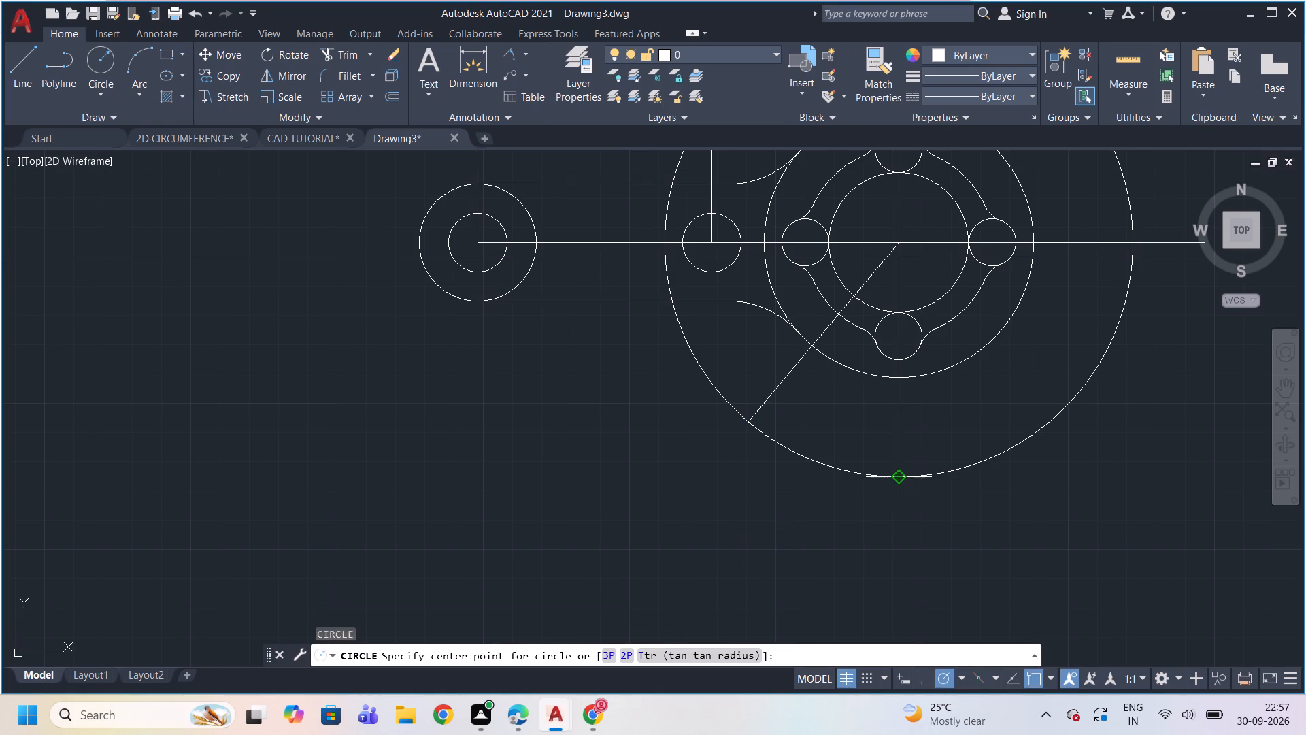
pyautogui.click(897, 478)
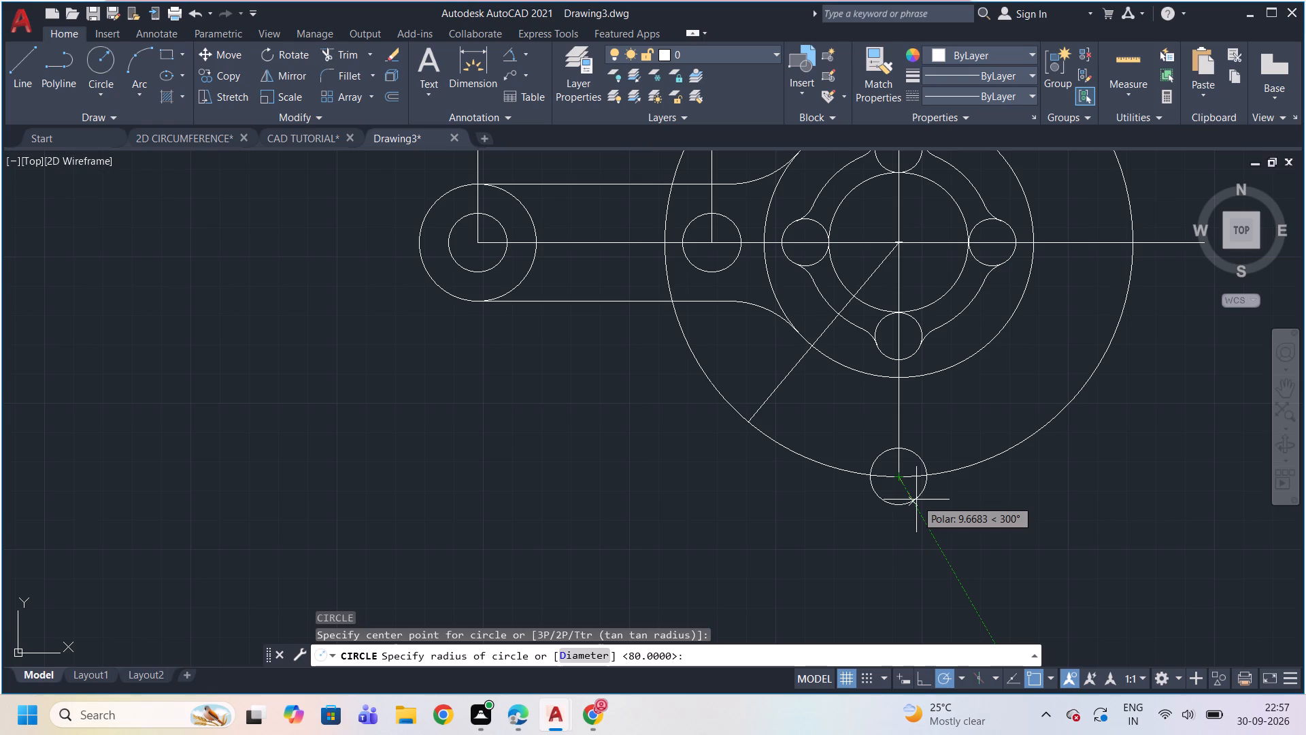
pyautogui.write('7.2')
pyautogui.press('Return')
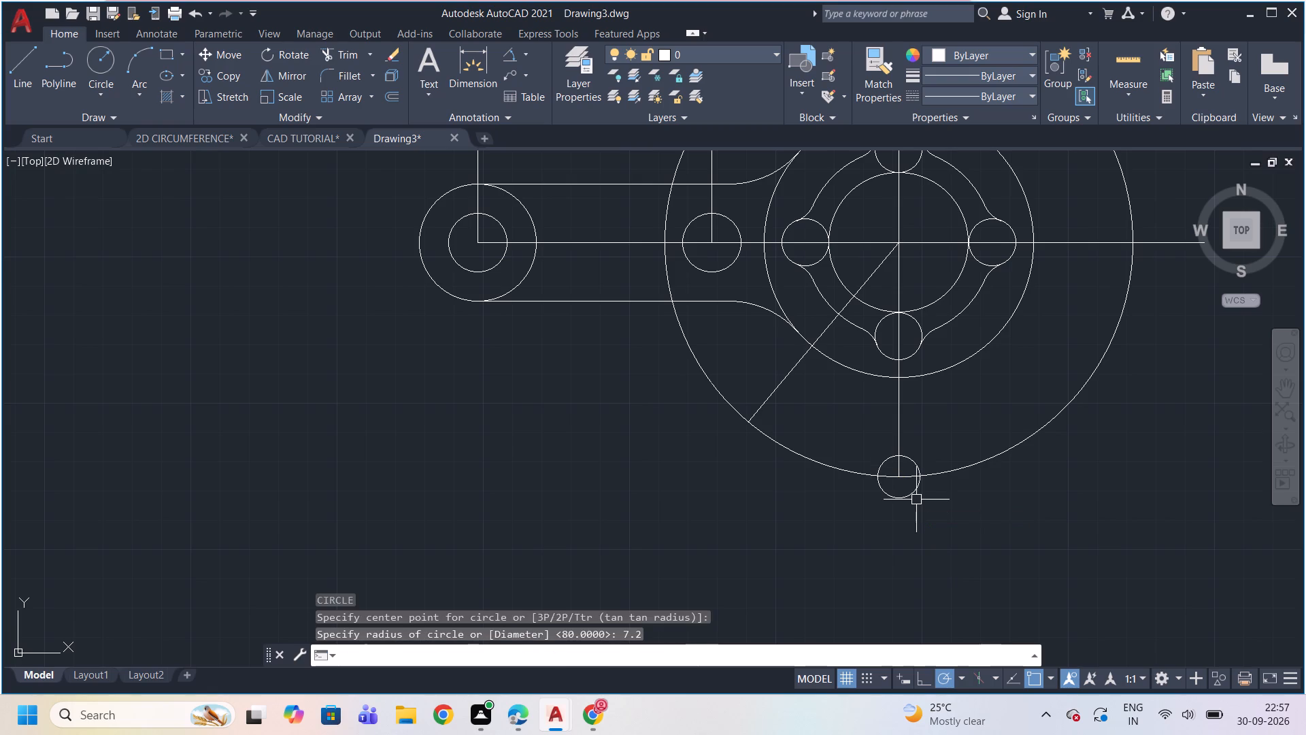
# Draw a concentric circle of radius 16 around the radius 7.2 circle below the flange.
pyautogui.press('c')
pyautogui.press('Return')
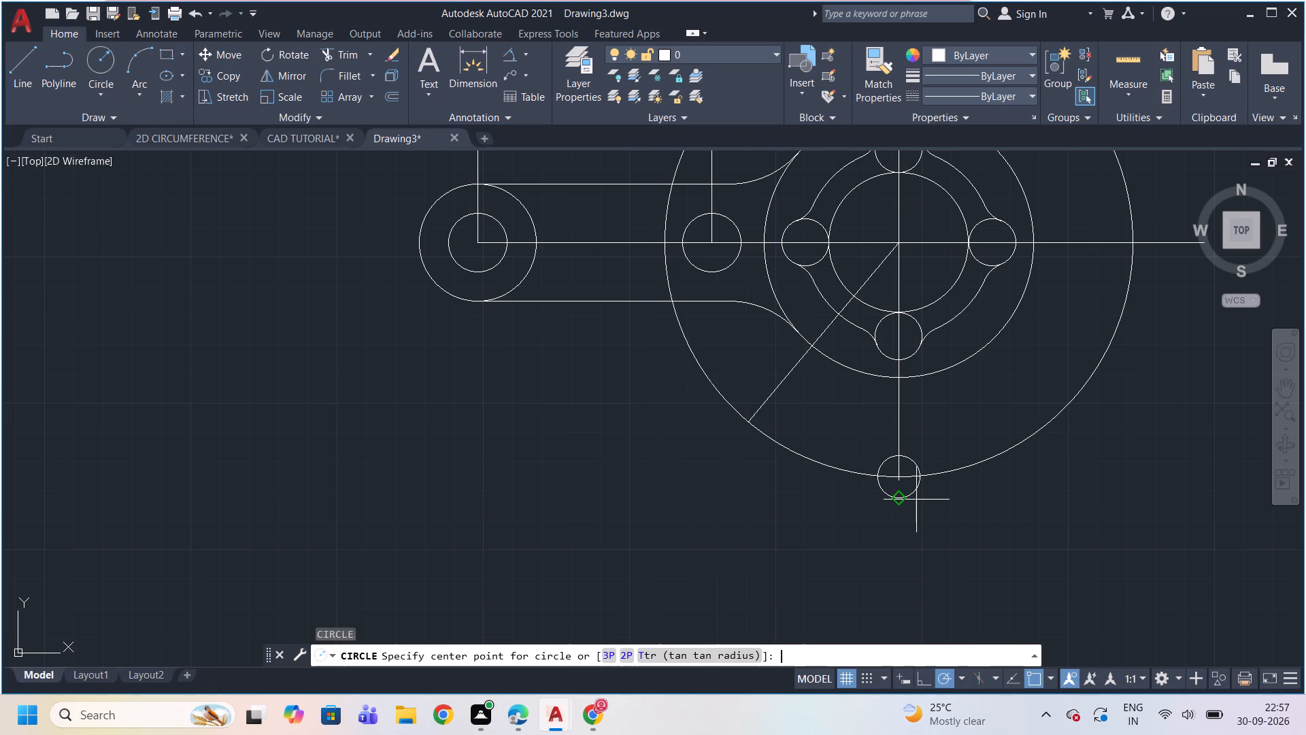
pyautogui.click(897, 479)
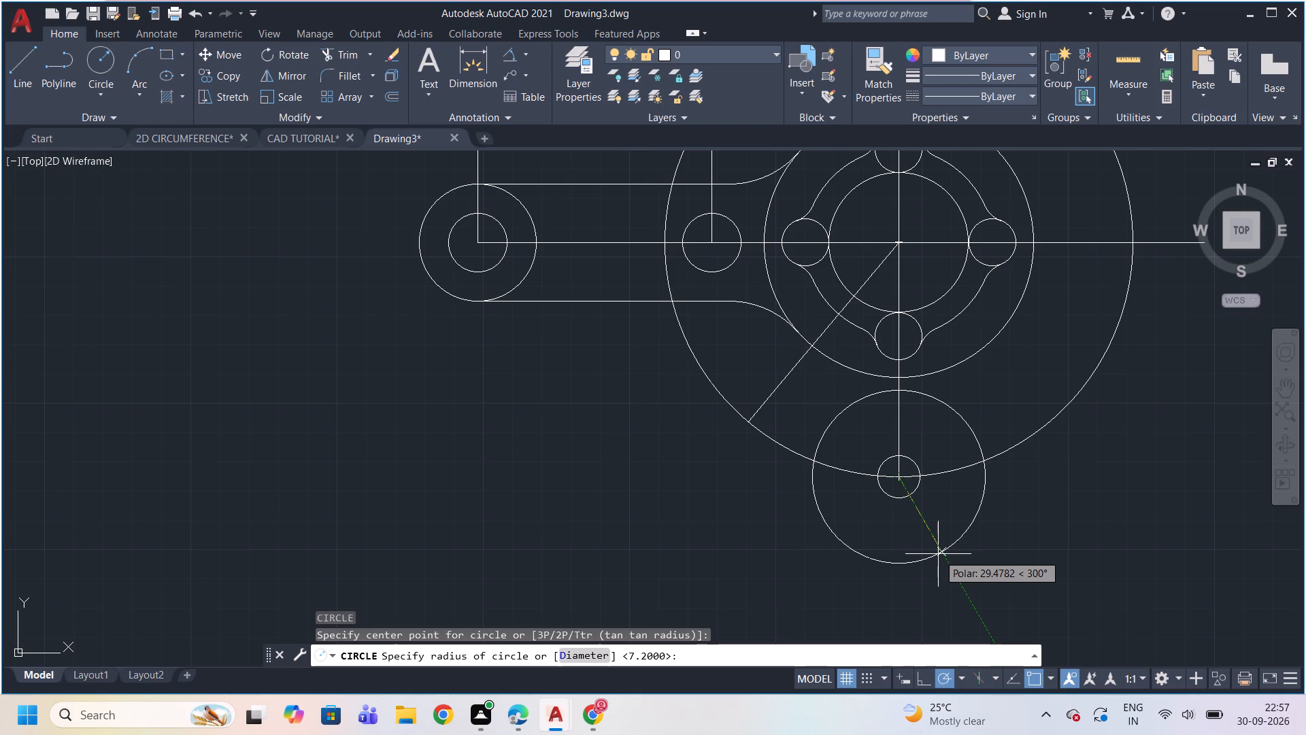
pyautogui.write('16')
pyautogui.press('Return')
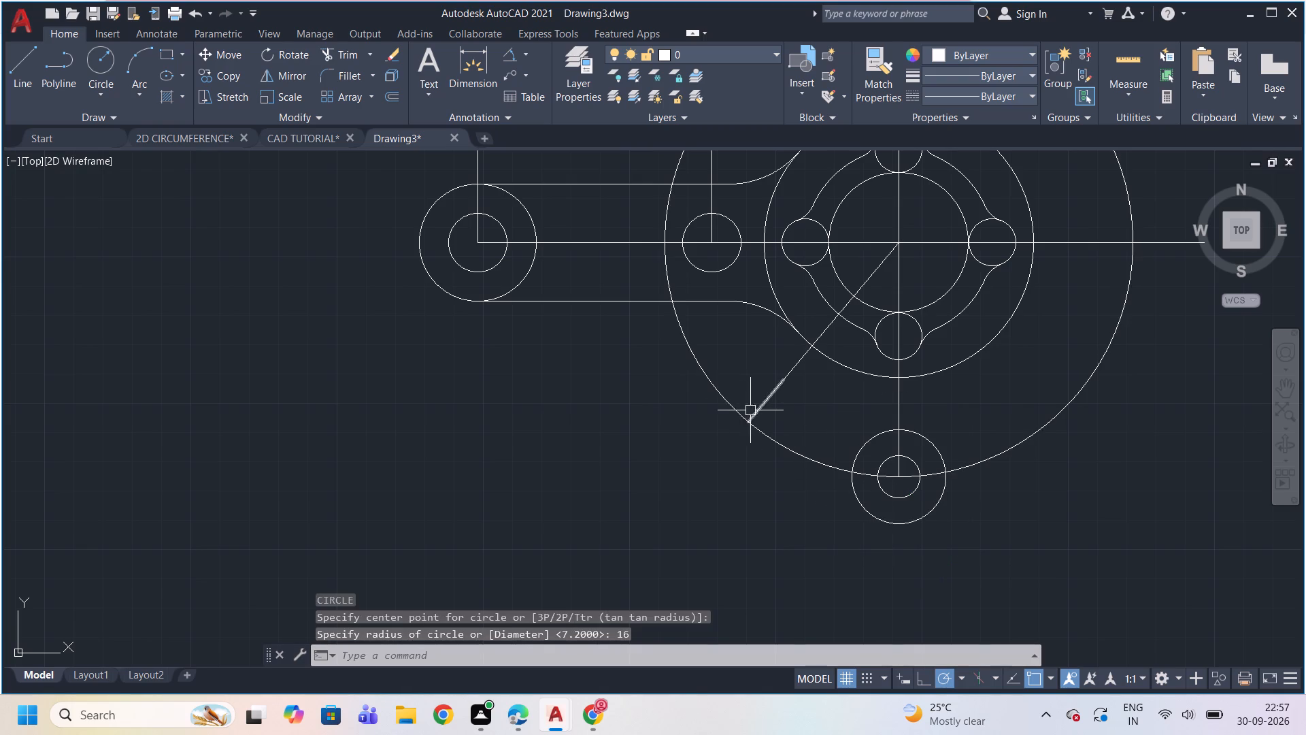
# Draw a circle of radius 7.2 centred on the angled line's endpoint on the radius 80 circle.
pyautogui.press('c')
pyautogui.press('Return')
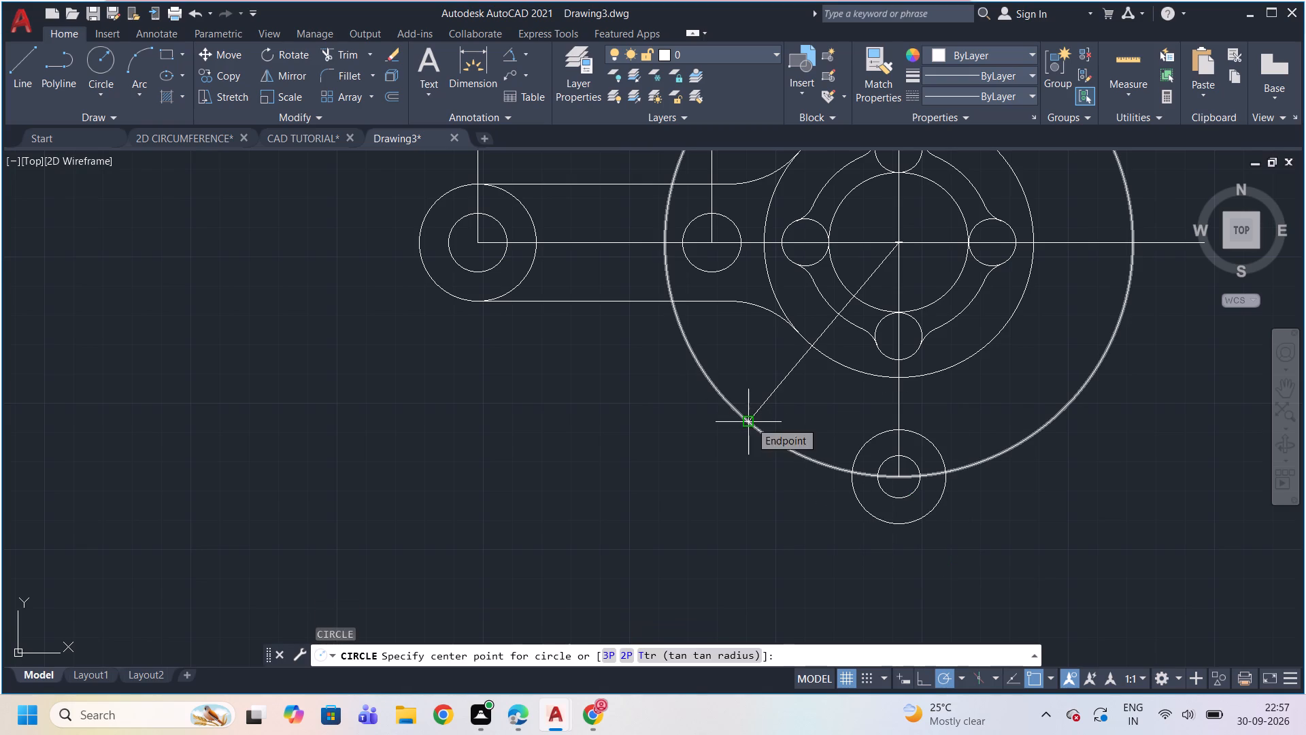
pyautogui.click(748, 418)
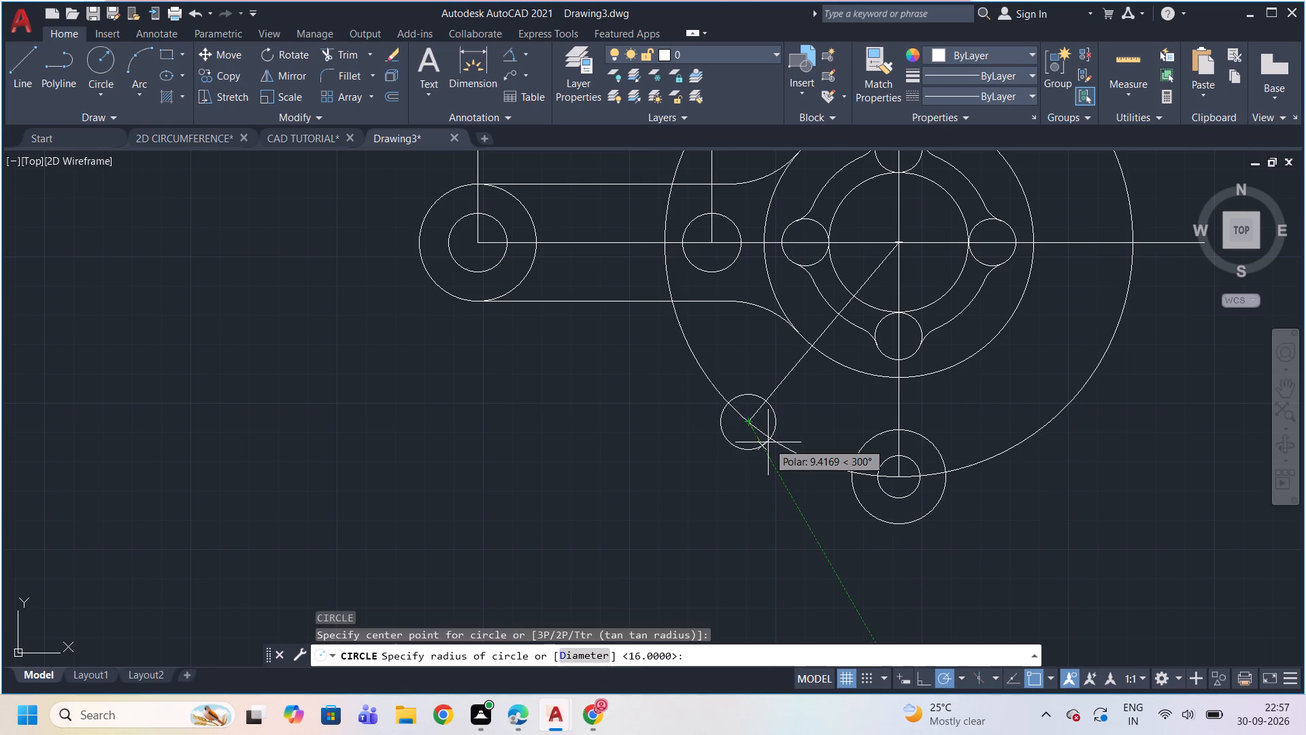
pyautogui.write('7.2')
pyautogui.press('Return')
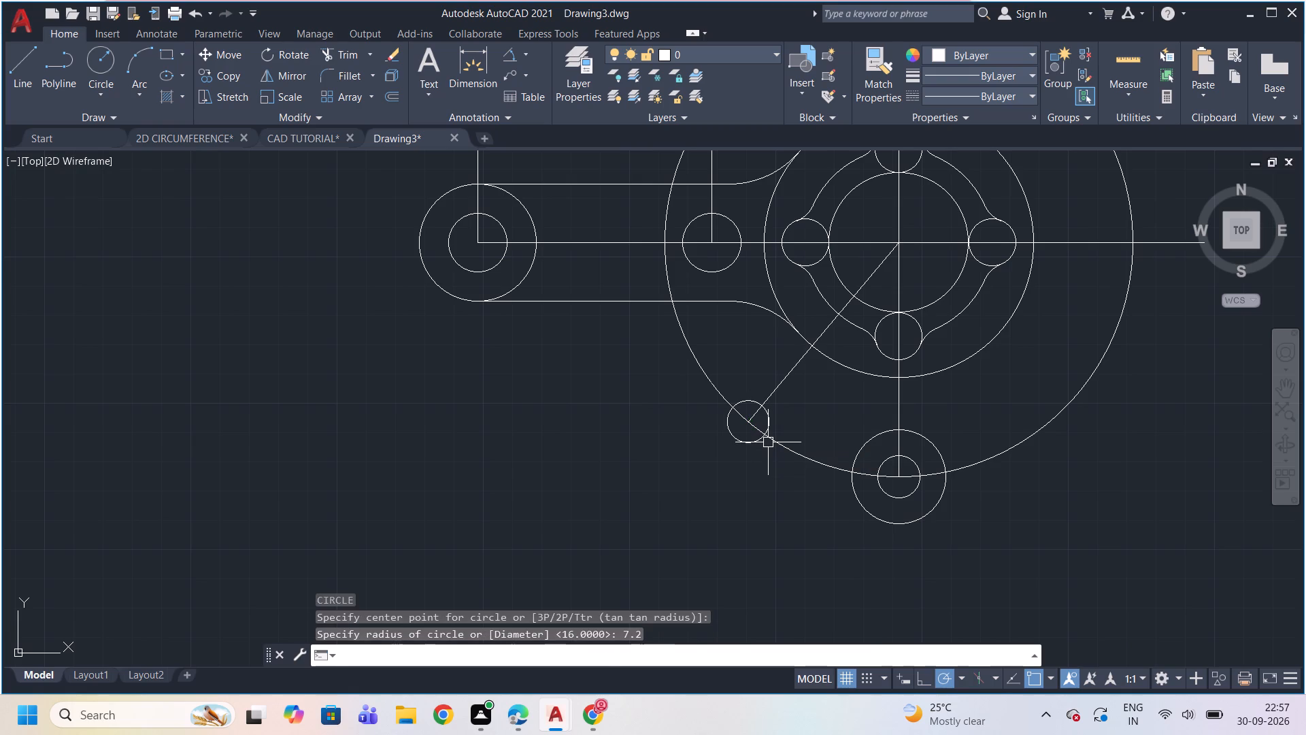
# Draw a concentric circle of radius 16 around the radius 7.2 circle at the angled line's end.
pyautogui.press('c')
pyautogui.press('Return')
pyautogui.moveTo(747, 426); pyautogui.dragTo(755, 433)
pyautogui.write('16')
pyautogui.press('Return')
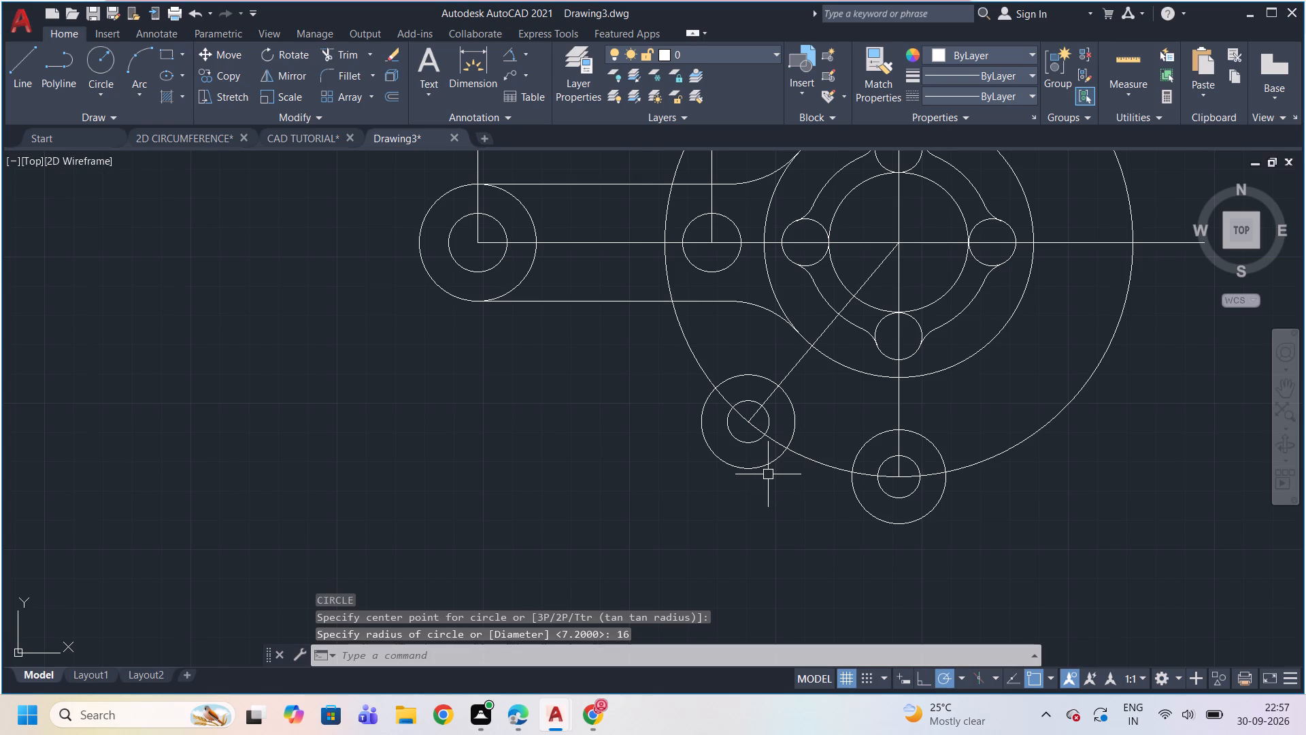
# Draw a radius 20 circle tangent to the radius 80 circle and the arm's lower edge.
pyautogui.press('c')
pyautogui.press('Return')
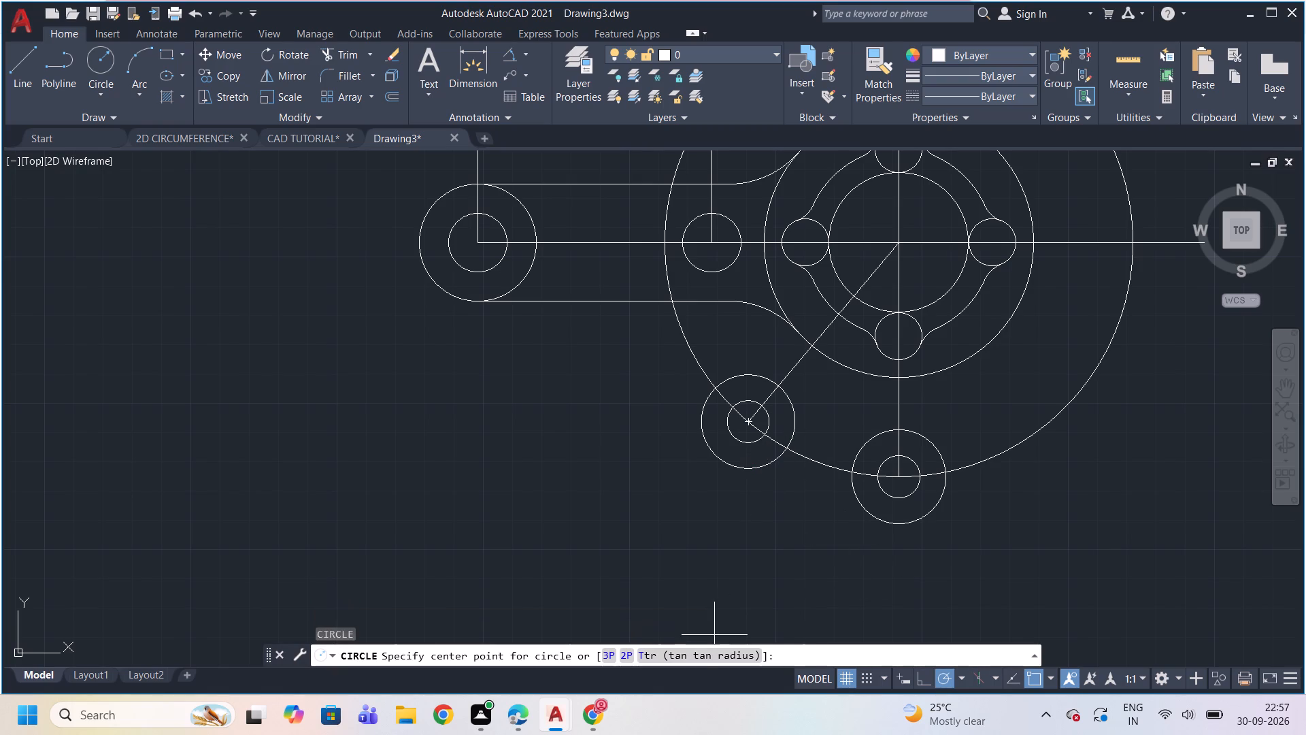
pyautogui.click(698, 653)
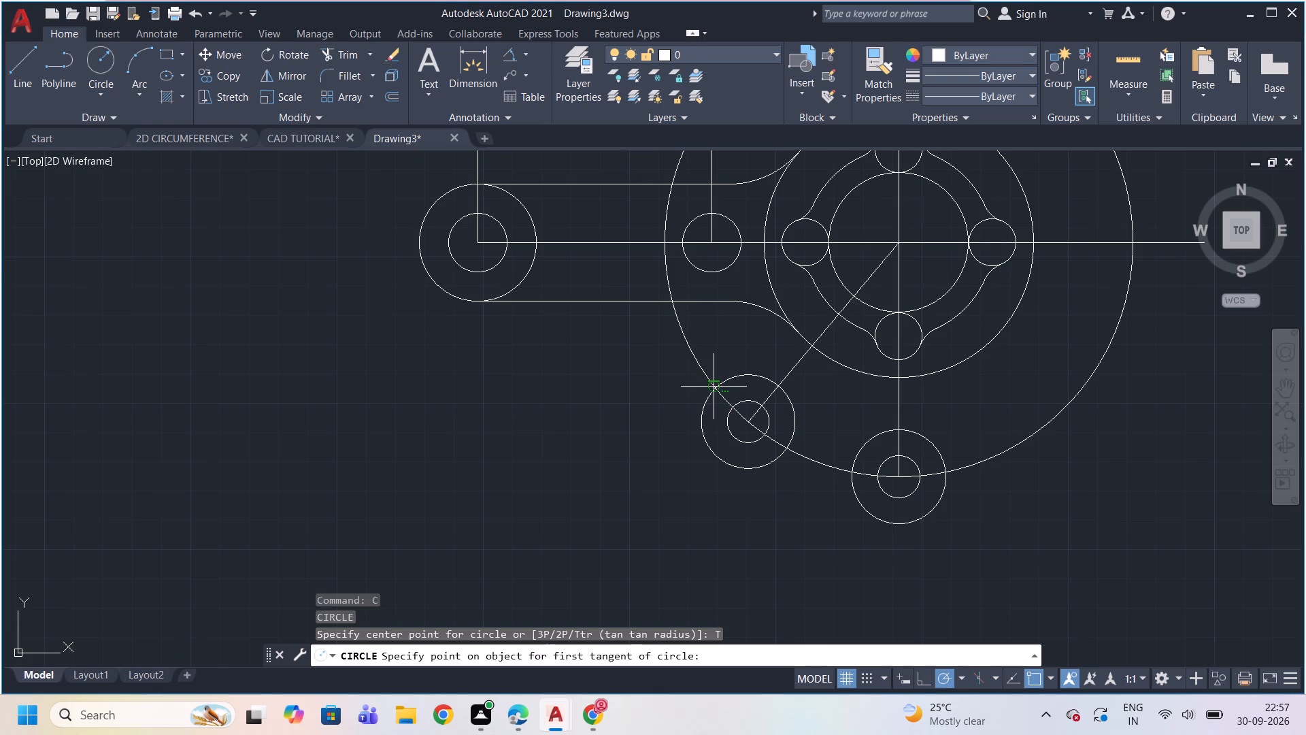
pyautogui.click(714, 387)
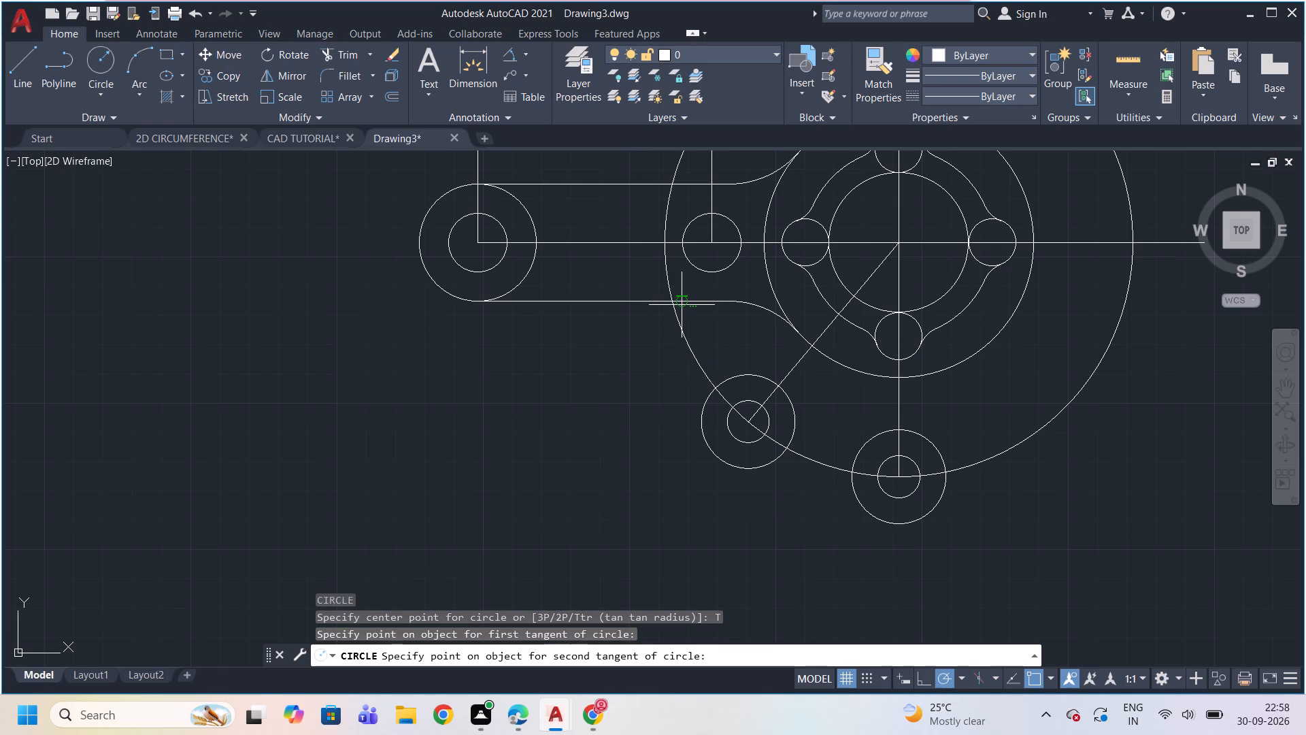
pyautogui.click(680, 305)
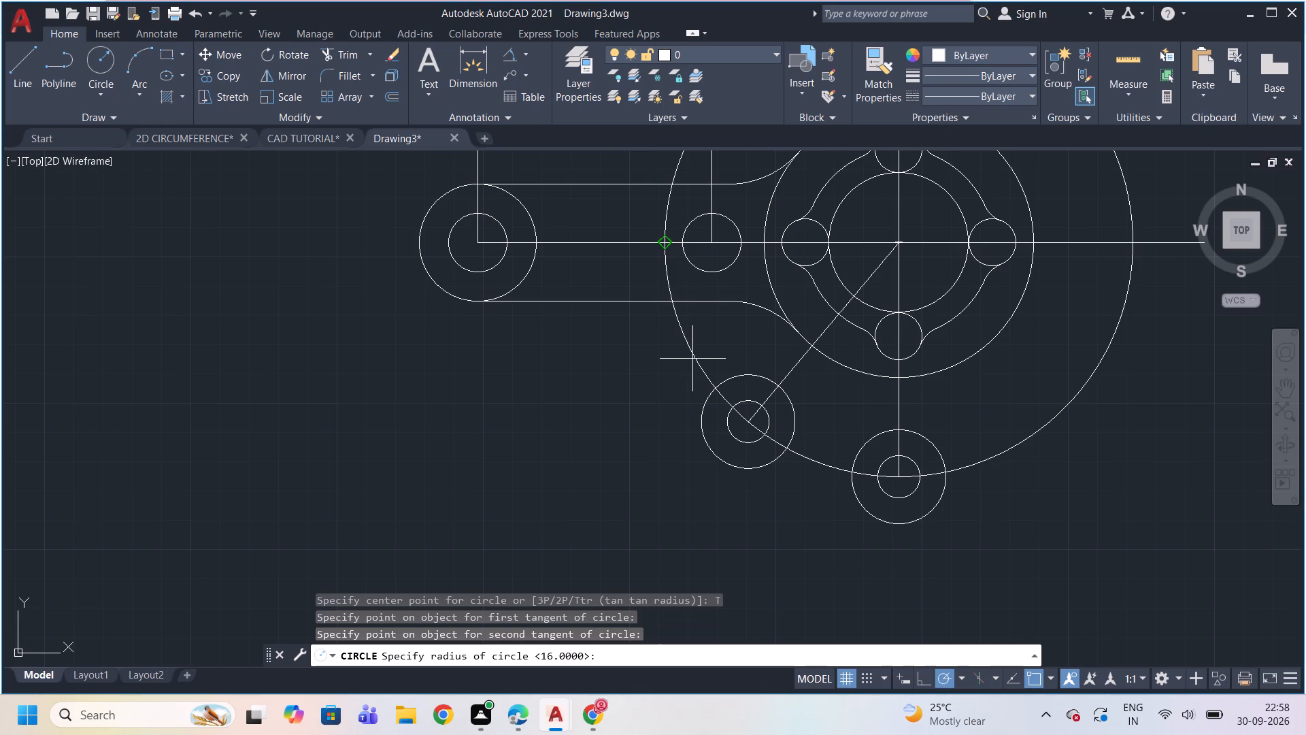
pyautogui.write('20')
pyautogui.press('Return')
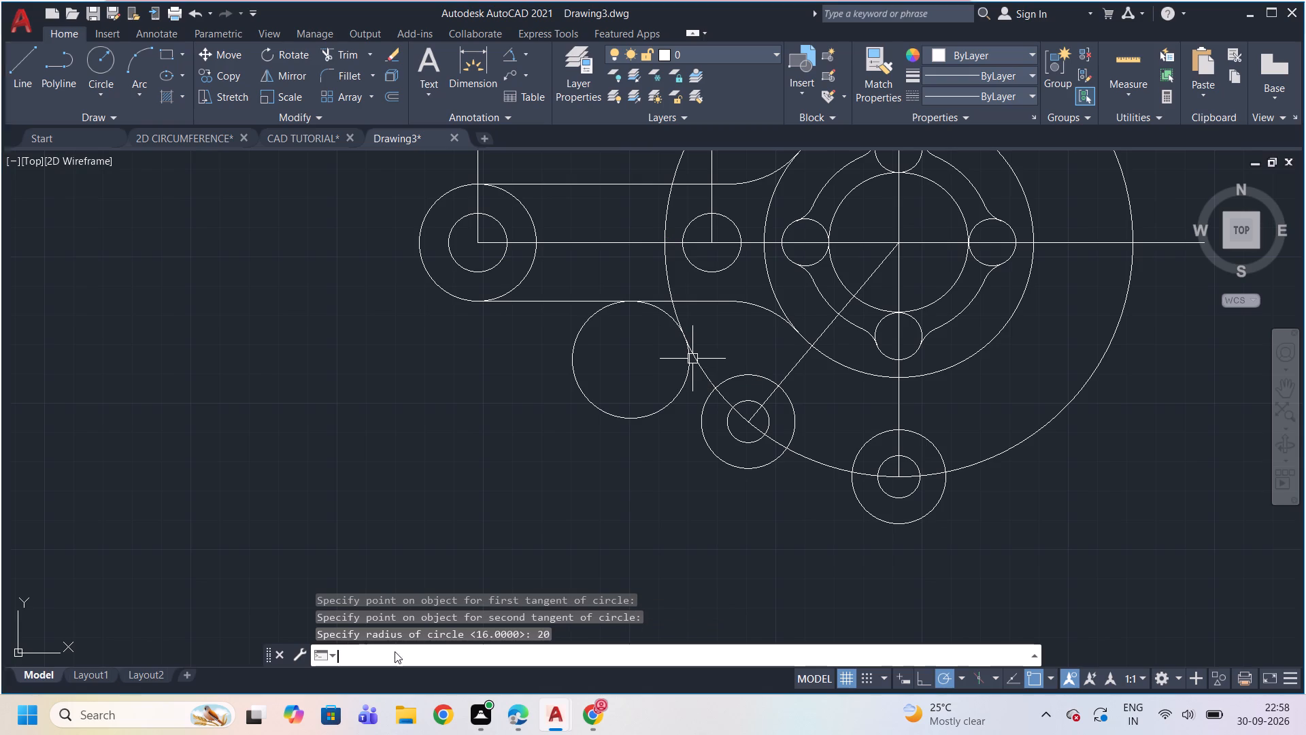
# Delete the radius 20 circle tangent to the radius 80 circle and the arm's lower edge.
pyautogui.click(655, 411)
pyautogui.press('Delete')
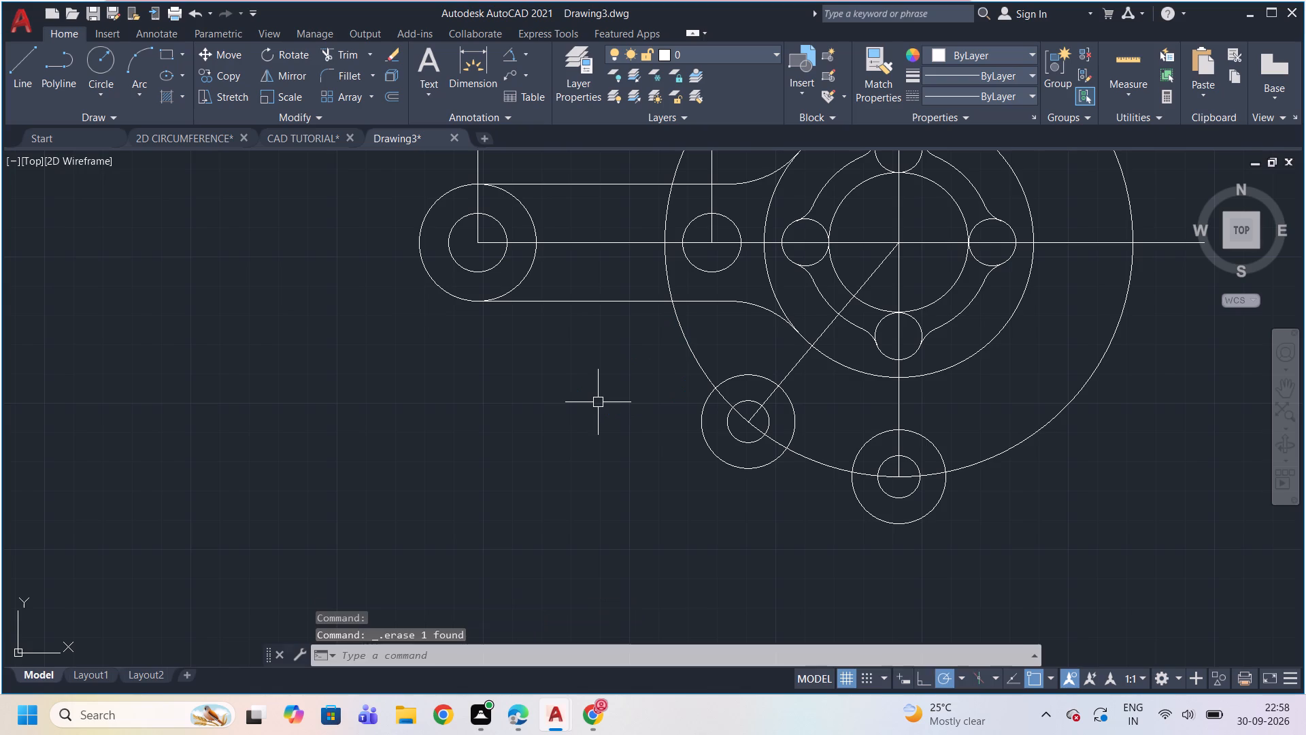
# Draw a radius 20 circle tangent to the angled boss's radius 16 circle and the arm's lower edge.
pyautogui.press('c')
pyautogui.press('Return')
pyautogui.click(724, 649)
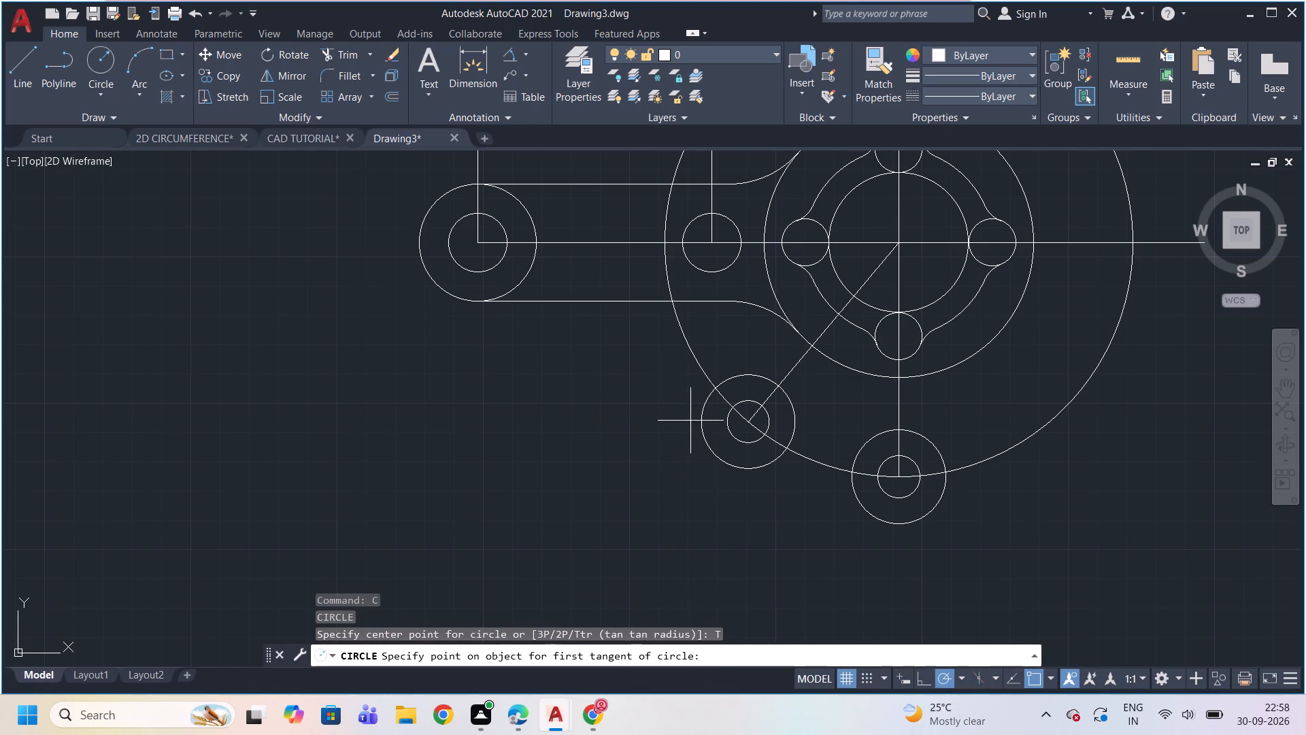
pyautogui.click(705, 395)
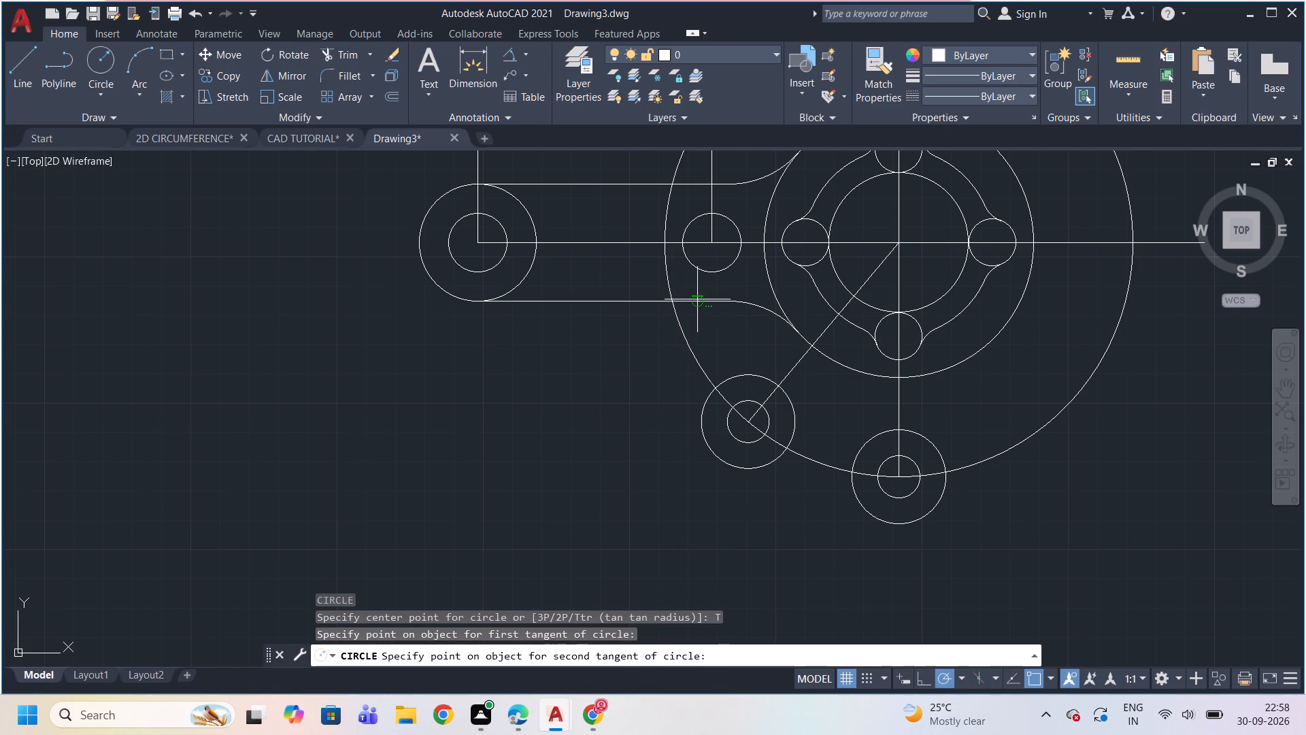
pyautogui.click(700, 302)
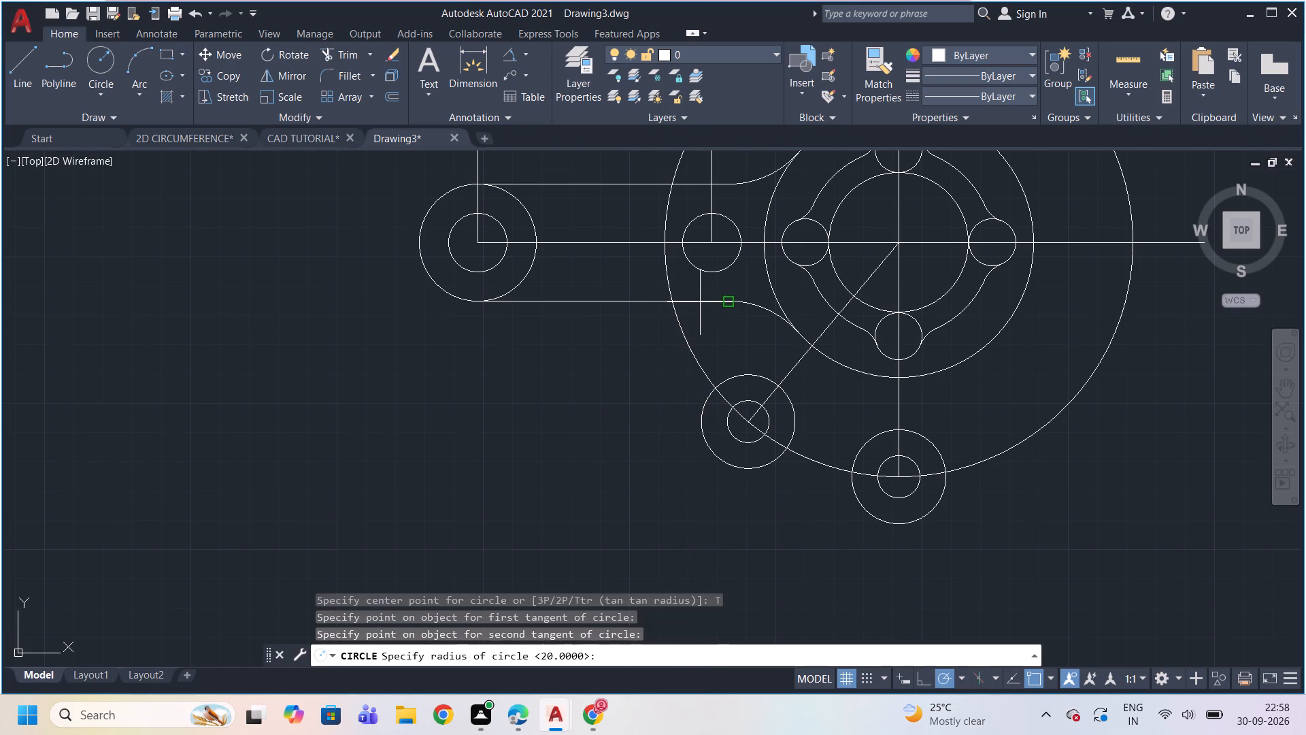
pyautogui.write('20')
pyautogui.press('Return')
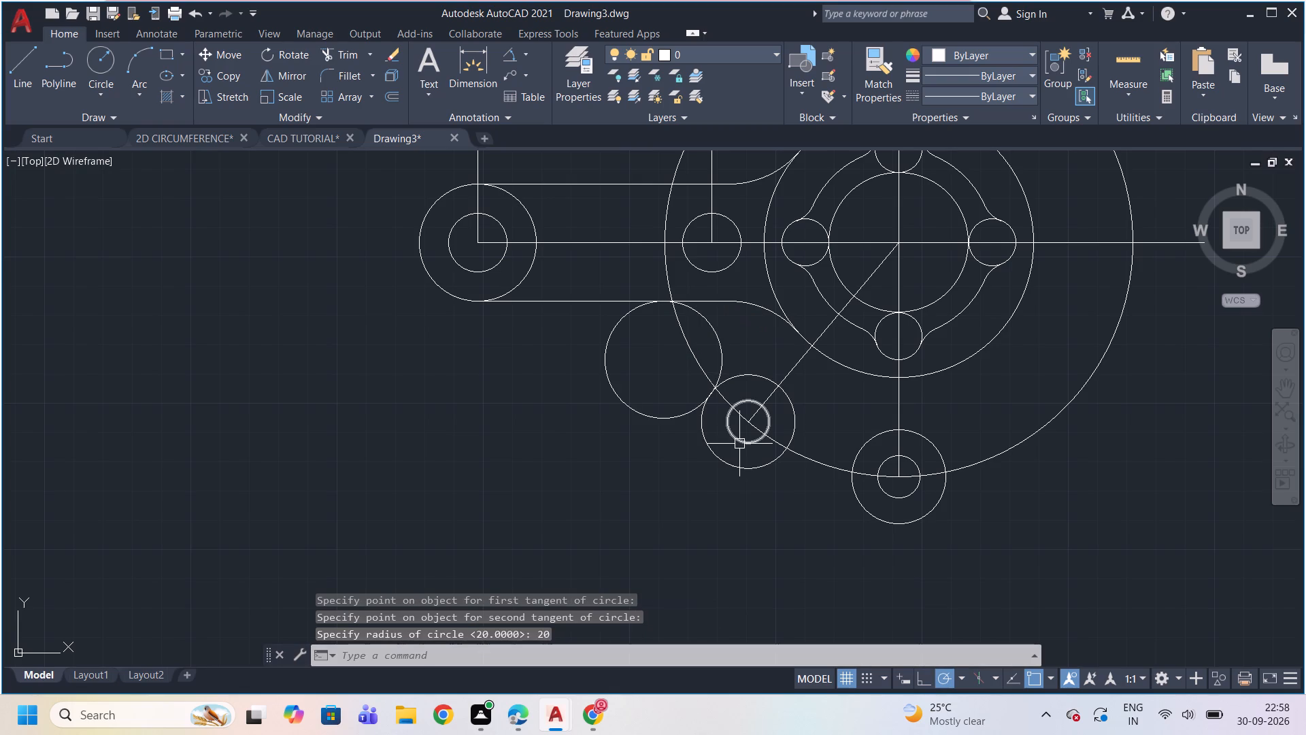
# Draw a radius 16 circle tangent to the bottom boss's outer circle and the flange's outer circle, right of the vertical centre line.
pyautogui.press('c')
pyautogui.press('Return')
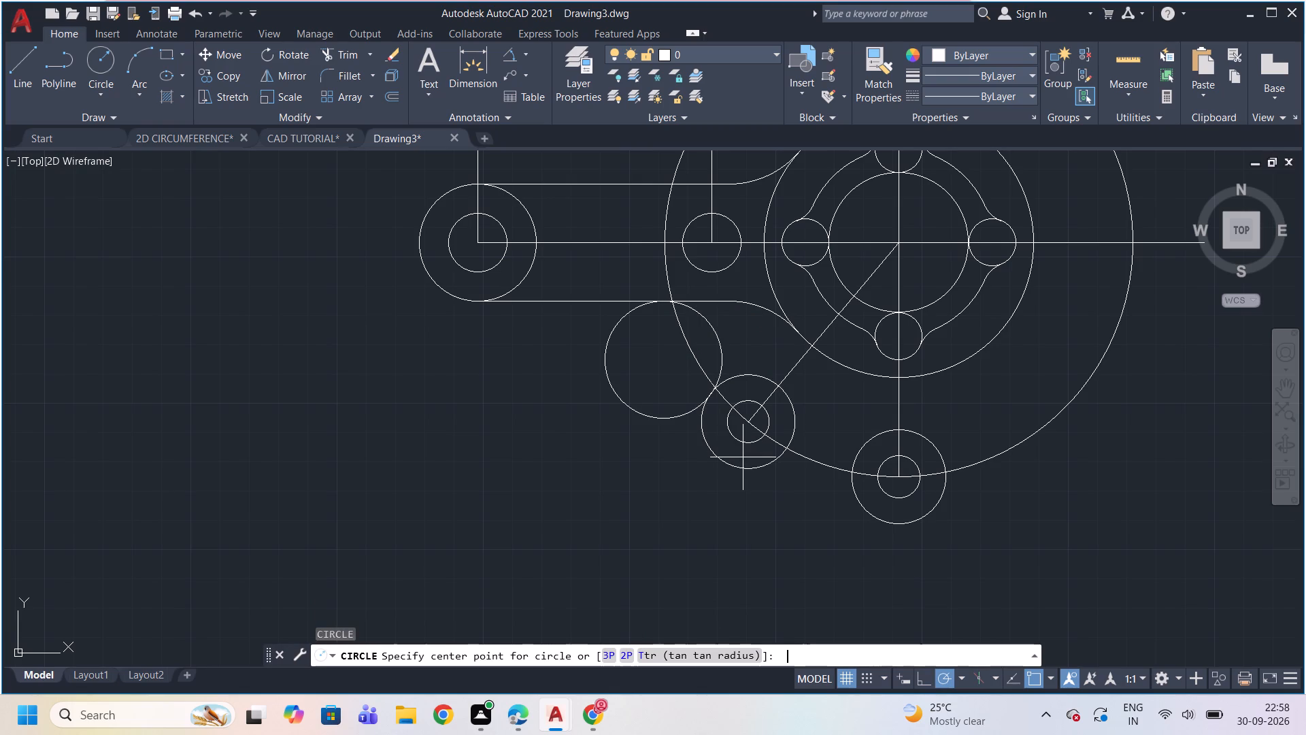
pyautogui.click(716, 655)
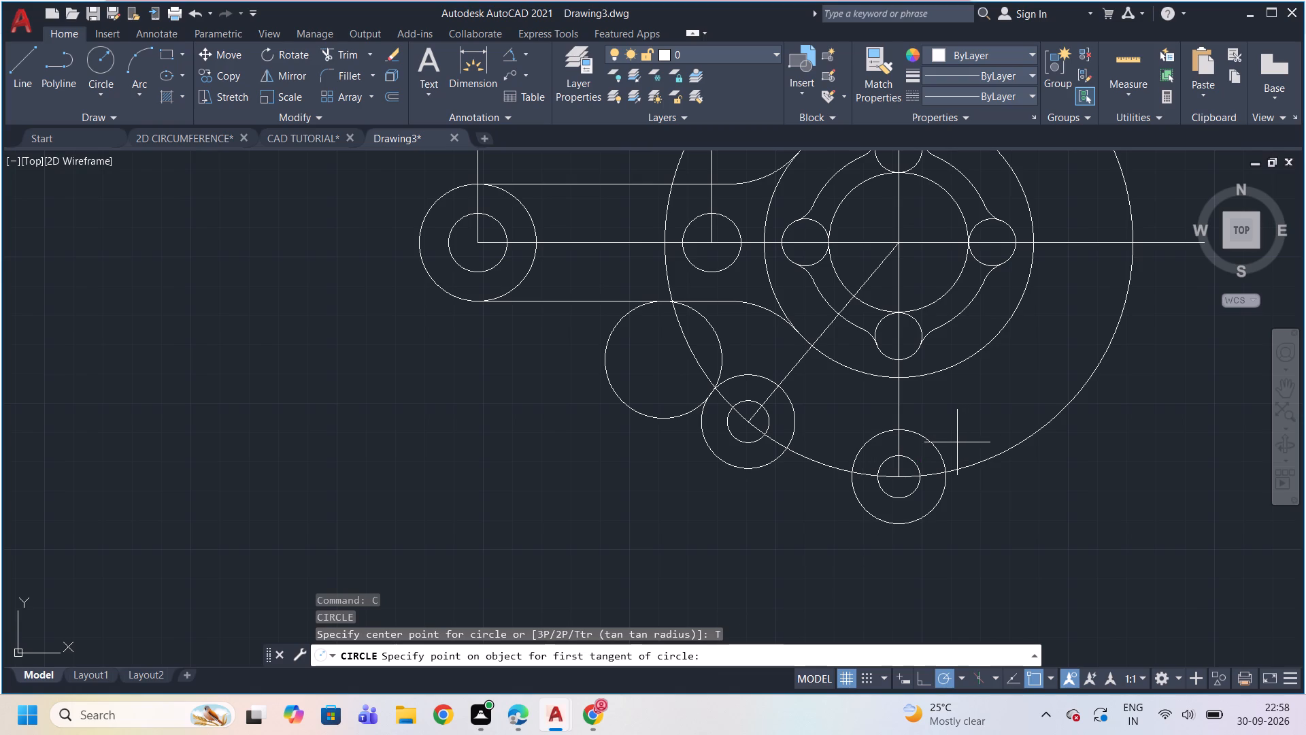
pyautogui.click(931, 437)
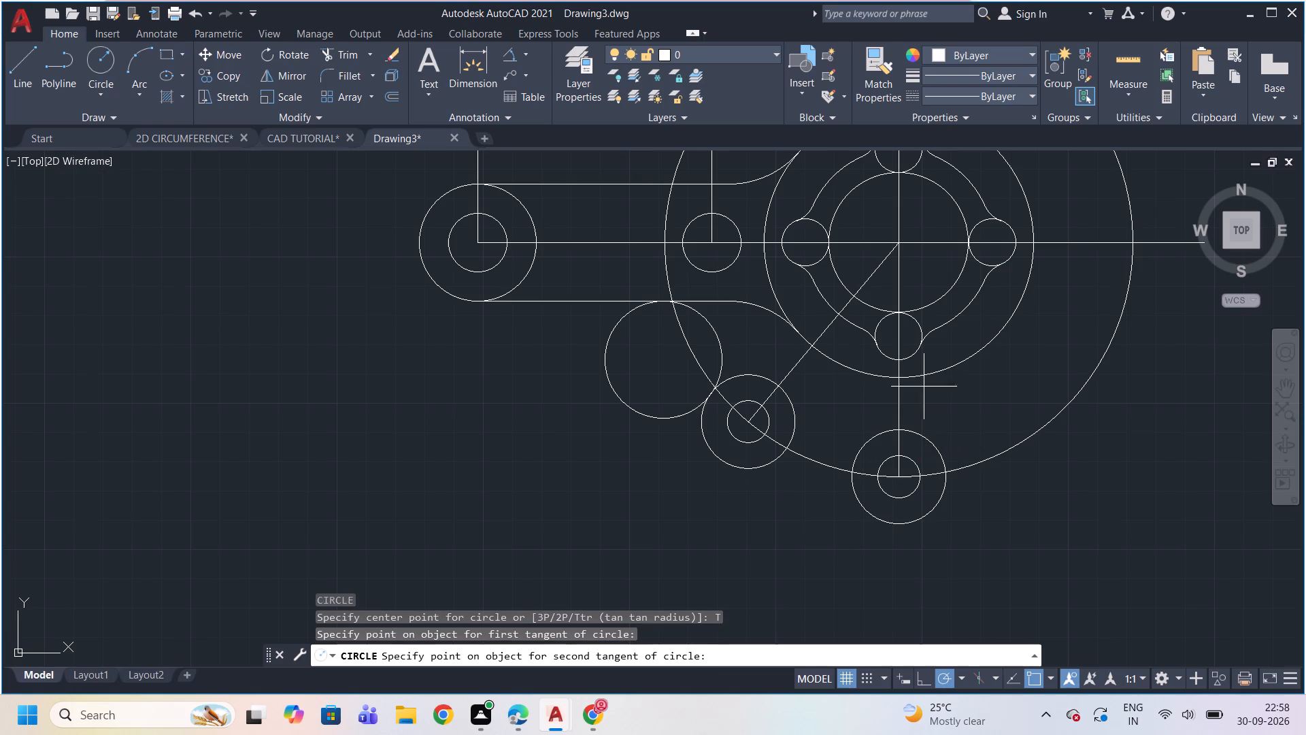
pyautogui.click(939, 371)
pyautogui.write('16')
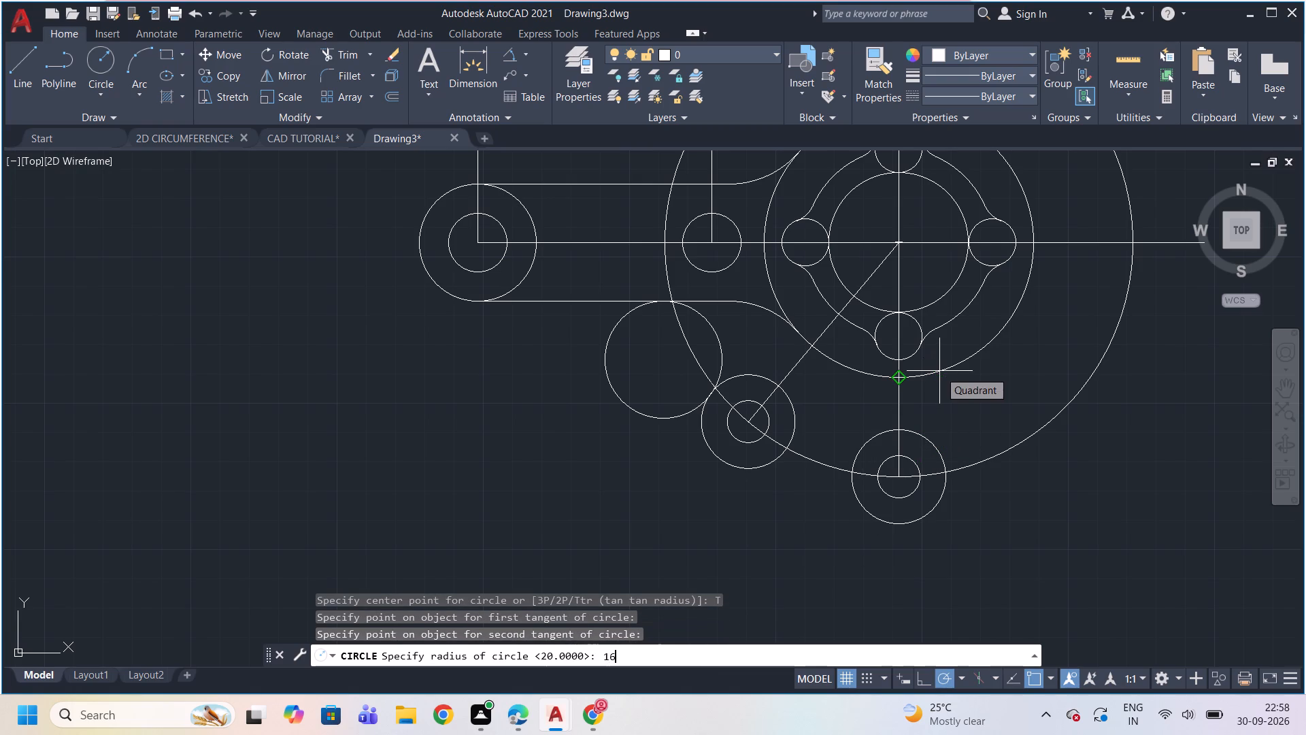
pyautogui.press('Return')
# Trim the radius 20 and radius 16 tangent circles down to the blend arcs joining the lower bosses to the arm and flange.
pyautogui.write('TR')
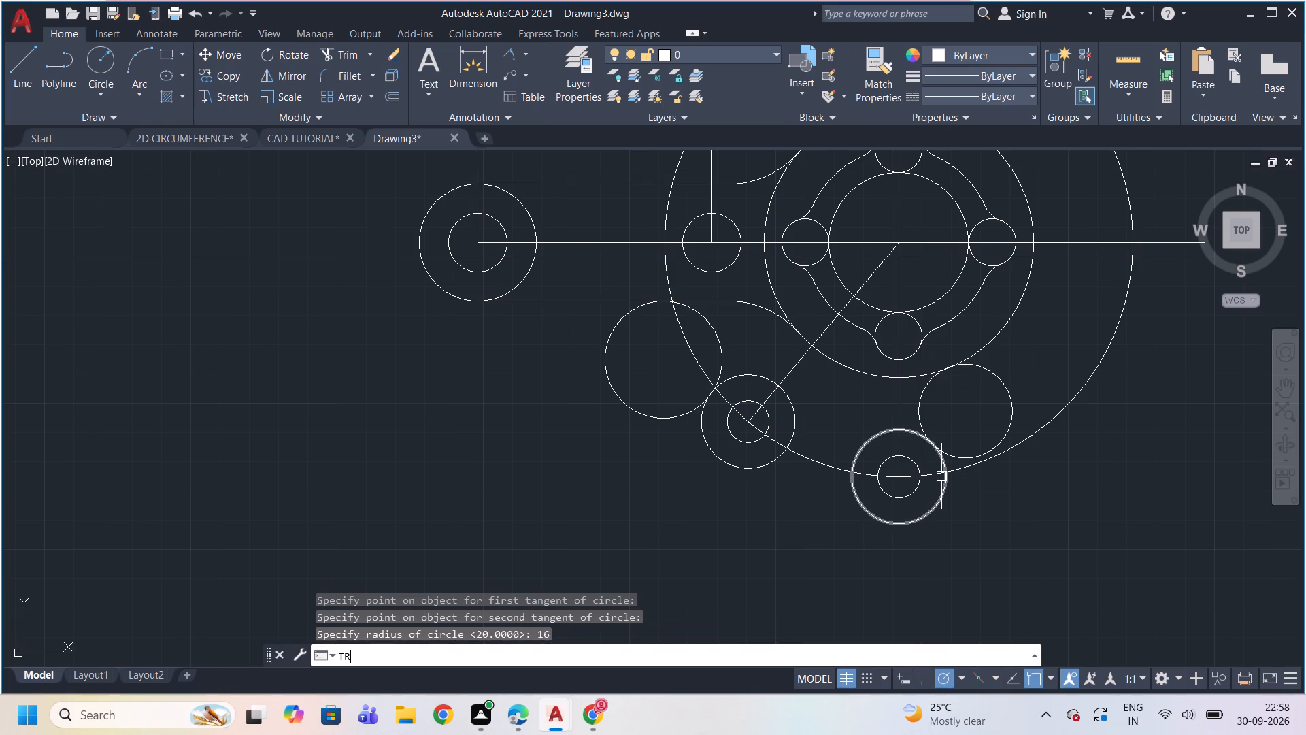
pyautogui.press('Return')
pyautogui.press('Return')
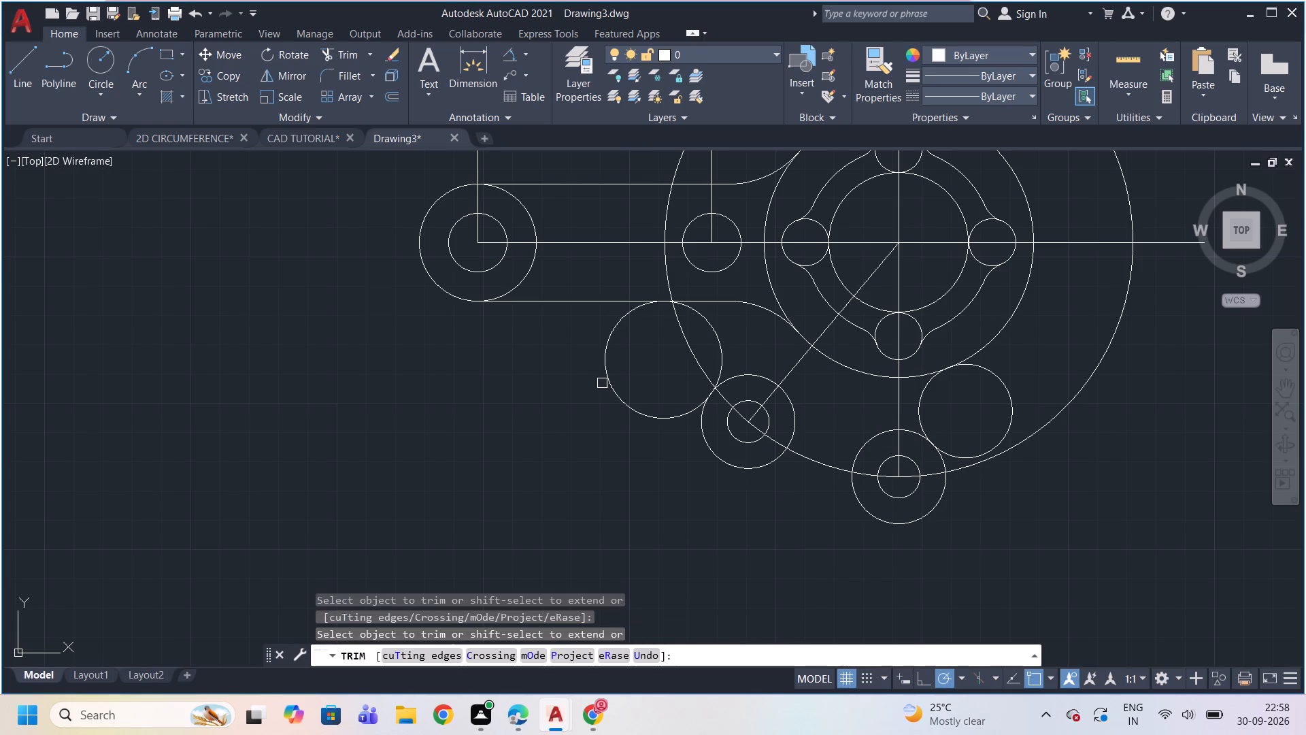
pyautogui.click(609, 380)
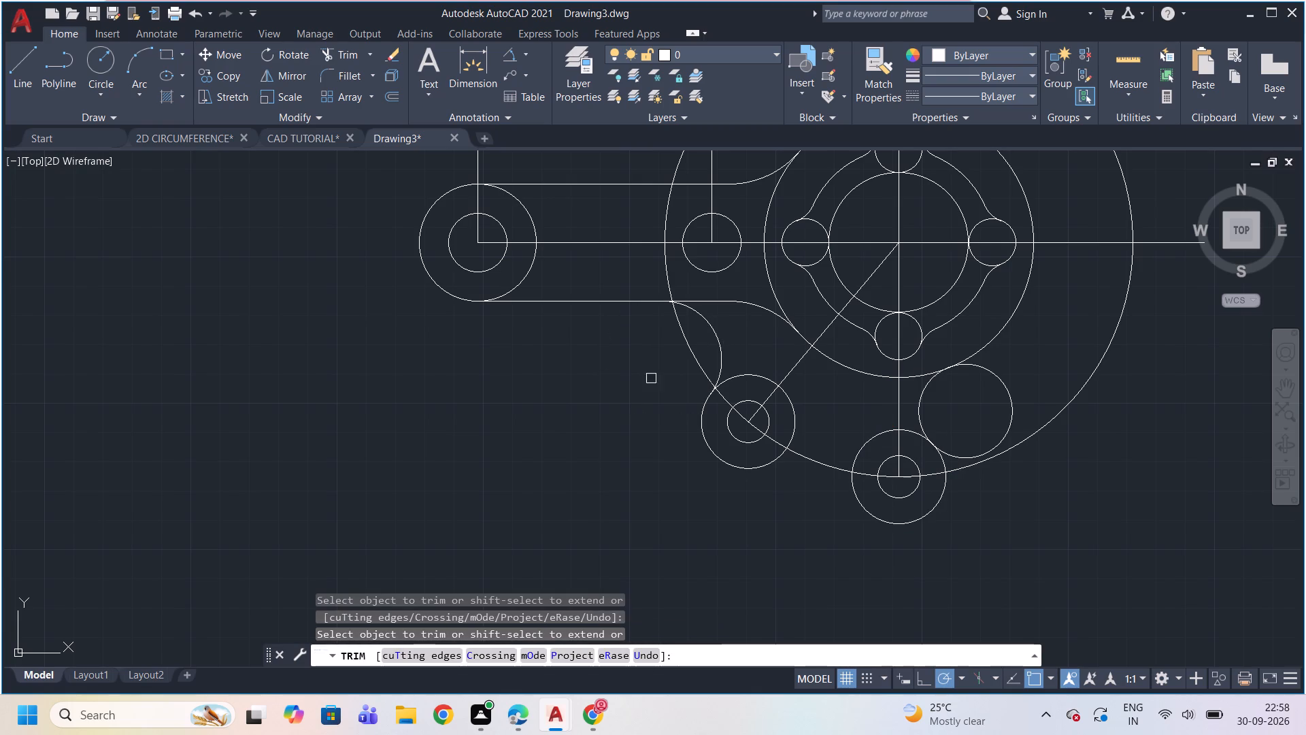
pyautogui.click(1016, 415)
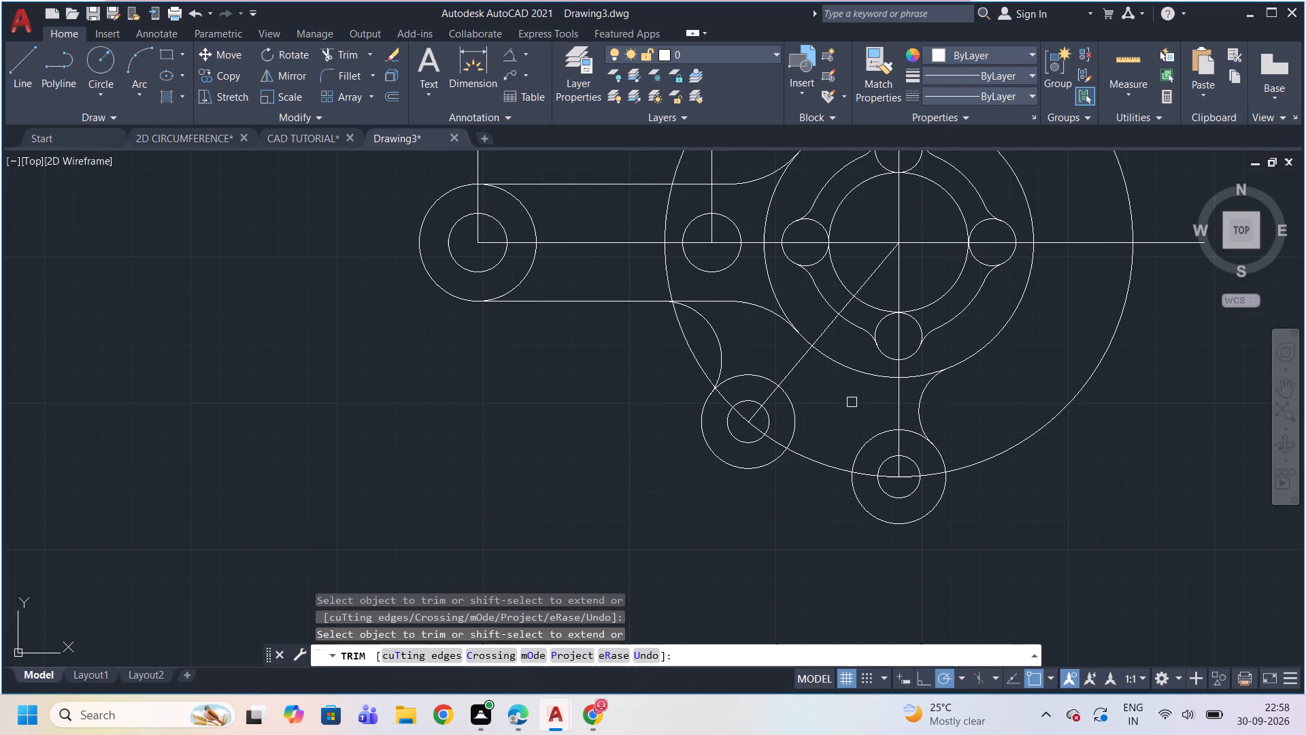
# Trim away the radius 80 circle above the horizontal centre line, including the short leftover piece at the middle vertical line.
pyautogui.scroll(1, 851, 401)
pyautogui.scroll(-2, 851, 401)
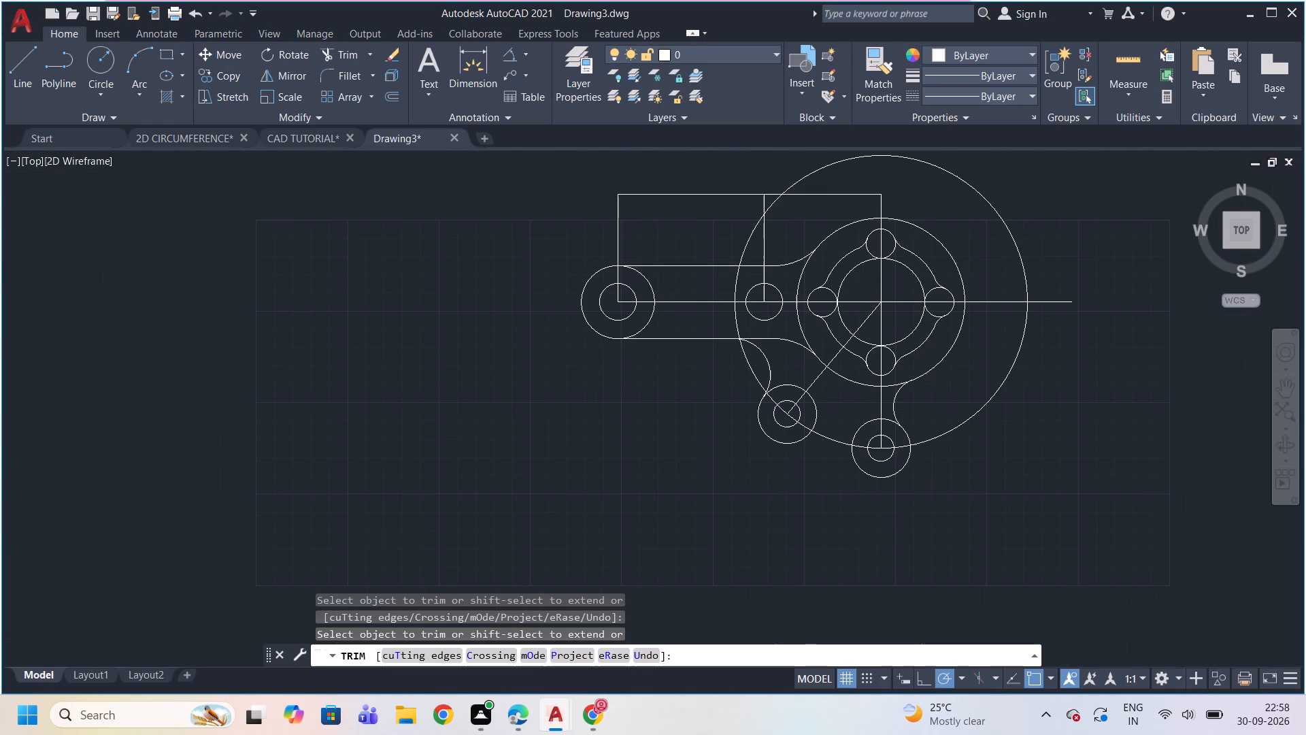
pyautogui.click(737, 289)
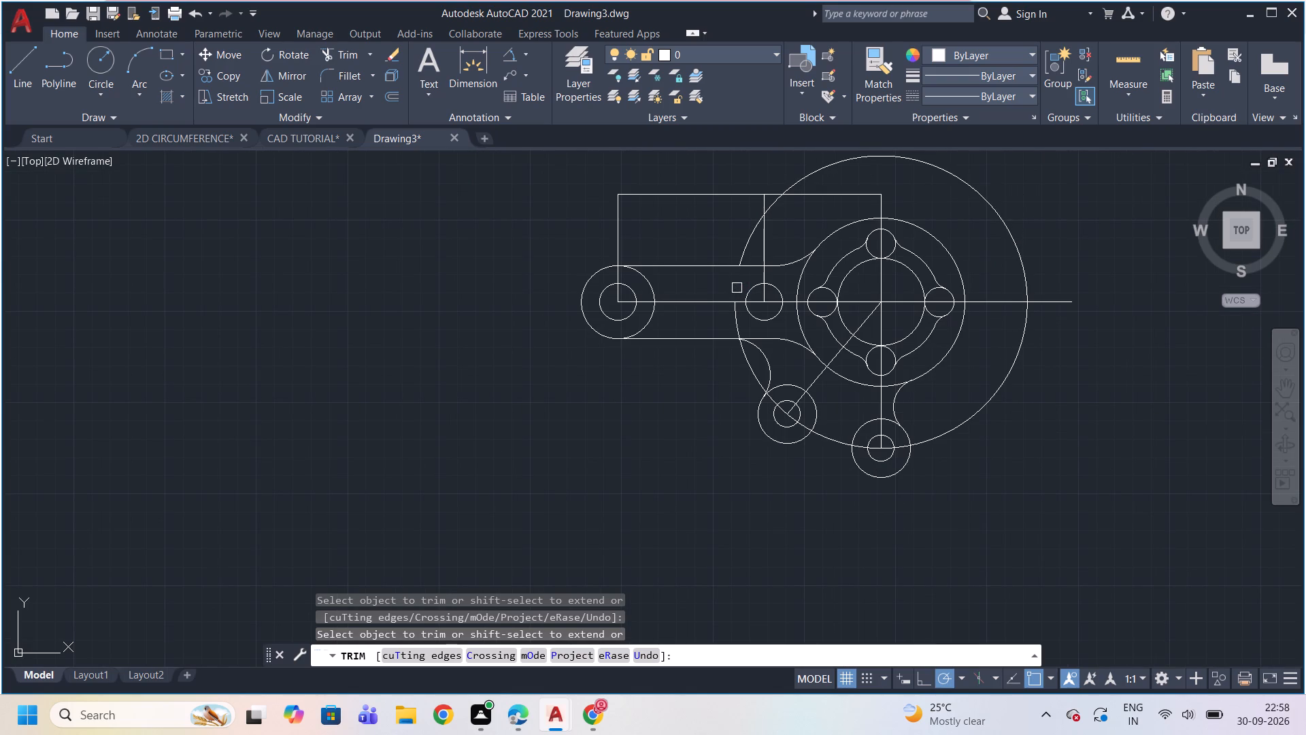
pyautogui.click(743, 247)
pyautogui.click(800, 174)
pyautogui.scroll(2, 788, 206)
pyautogui.click(762, 198)
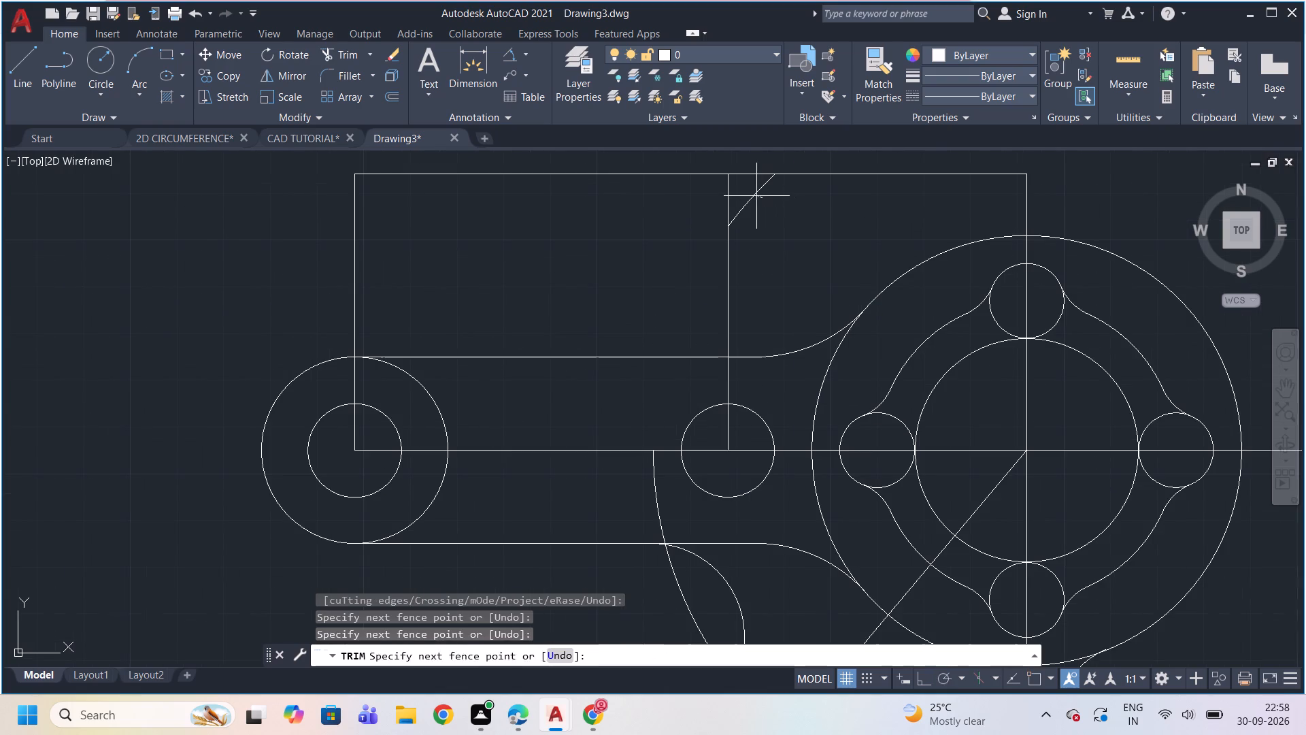
pyautogui.click(756, 196)
pyautogui.scroll(-1, 767, 202)
pyautogui.click(757, 204)
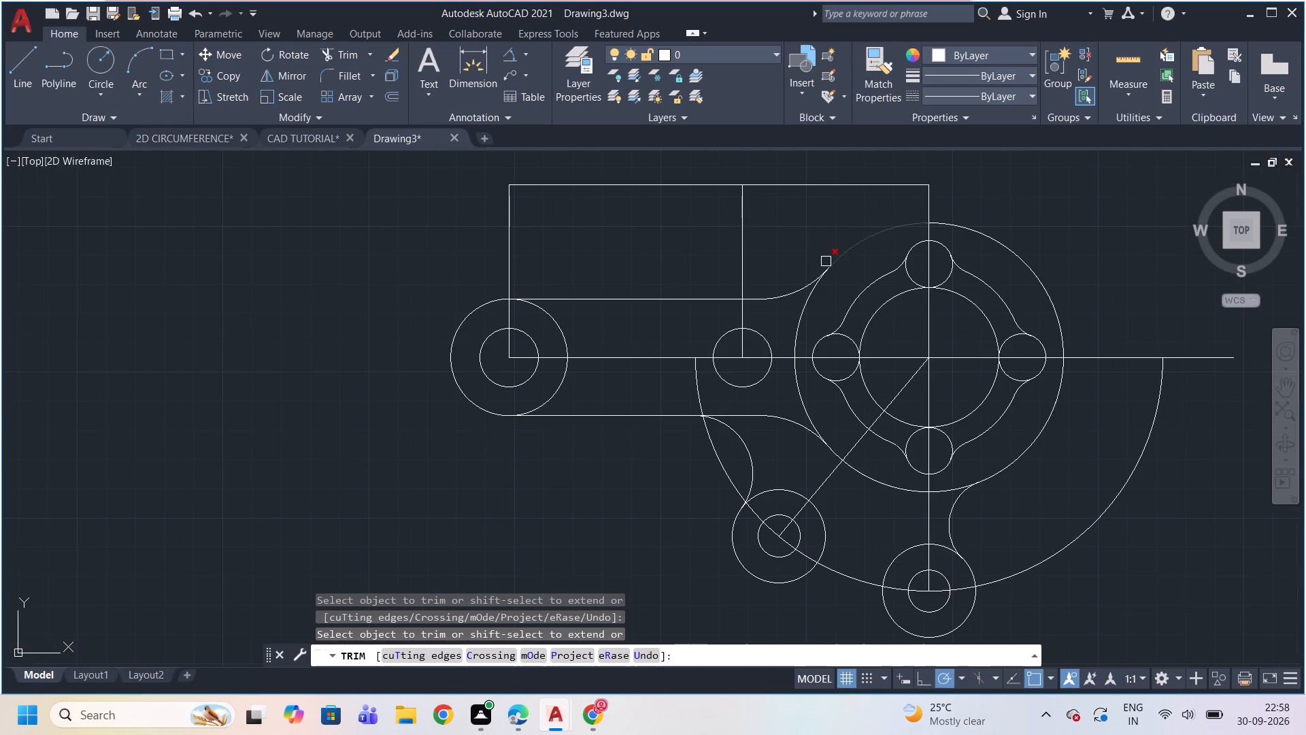
# Trim the radius 80 circle right of the bottom boss, inside the arm, and between the arm and the angled boss.
pyautogui.scroll(-2, 826, 261)
pyautogui.scroll(1, 917, 333)
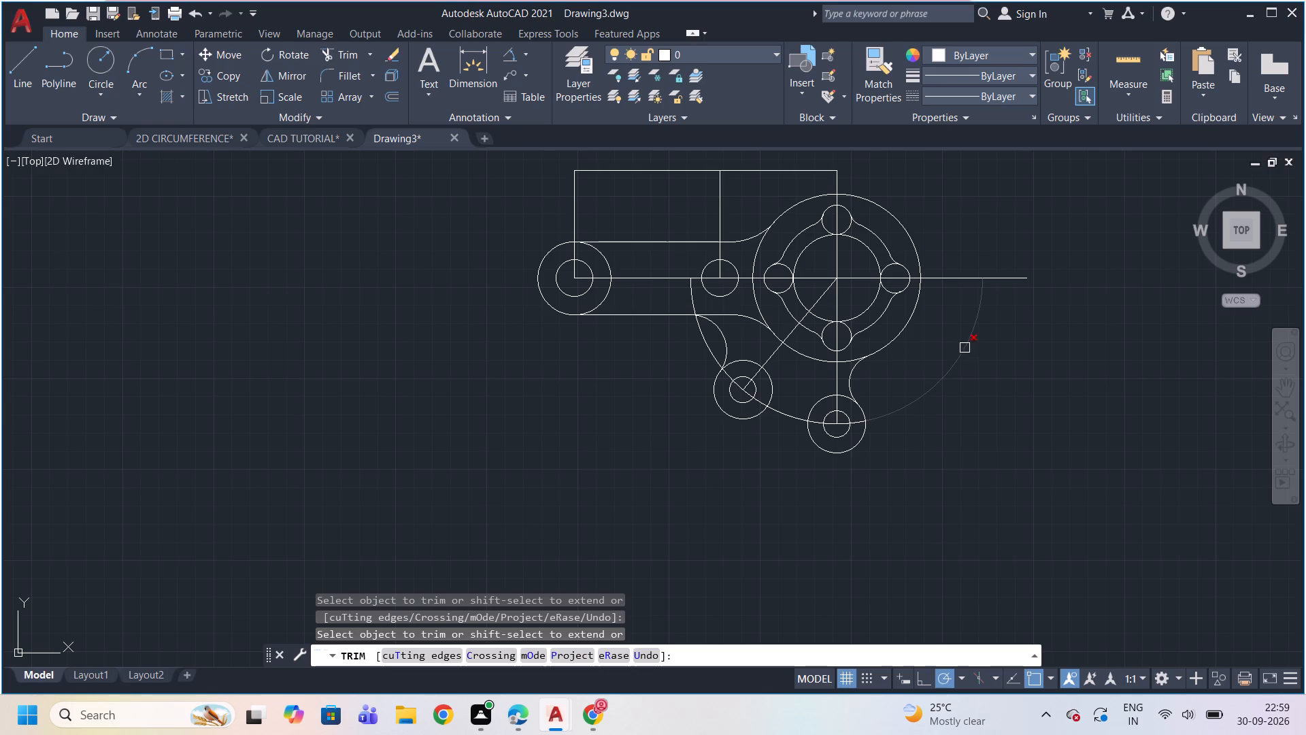
pyautogui.click(964, 344)
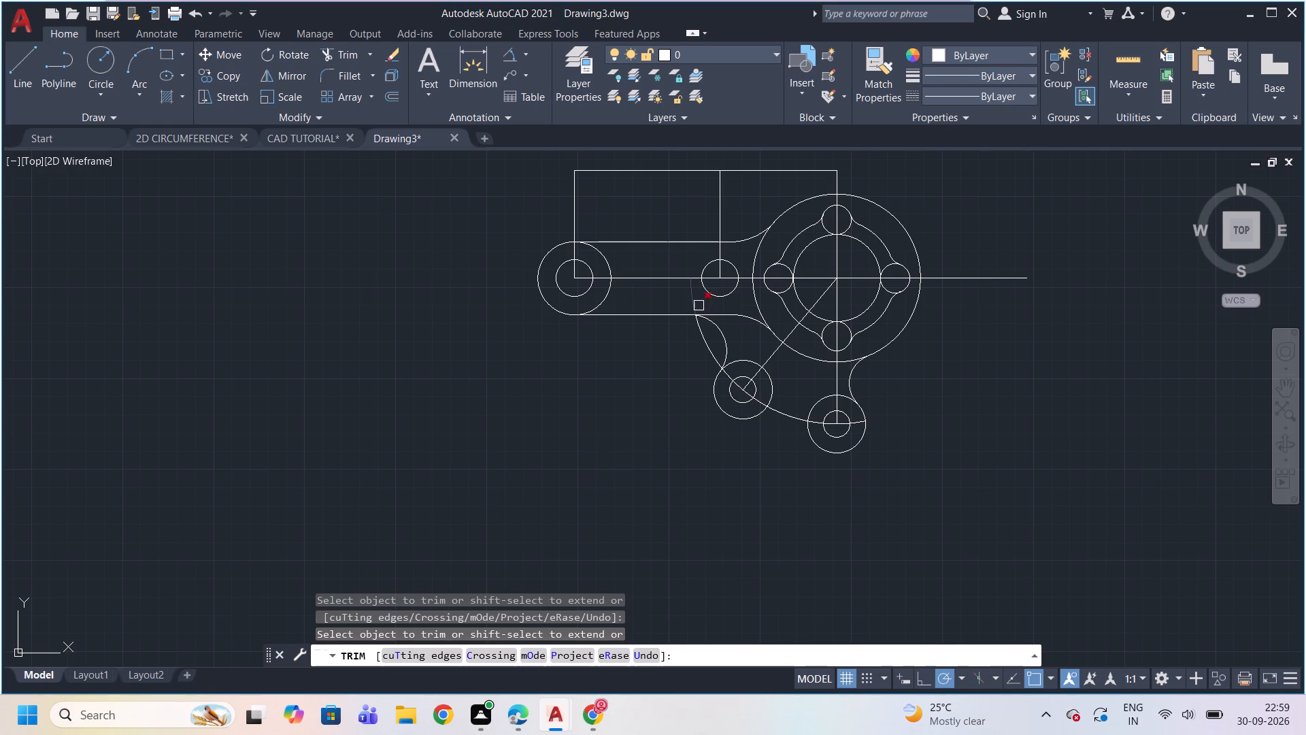
pyautogui.click(694, 299)
pyautogui.scroll(1, 673, 382)
pyautogui.click(722, 323)
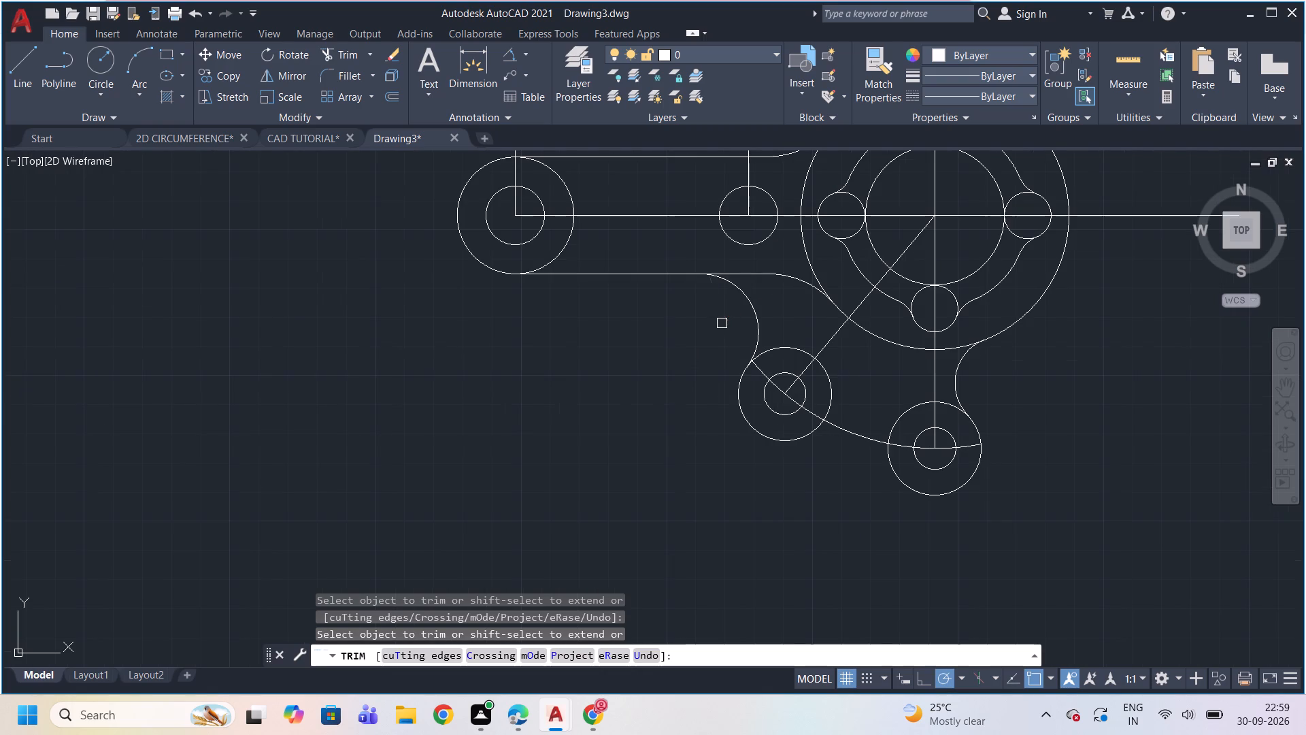
pyautogui.scroll(3, 752, 378)
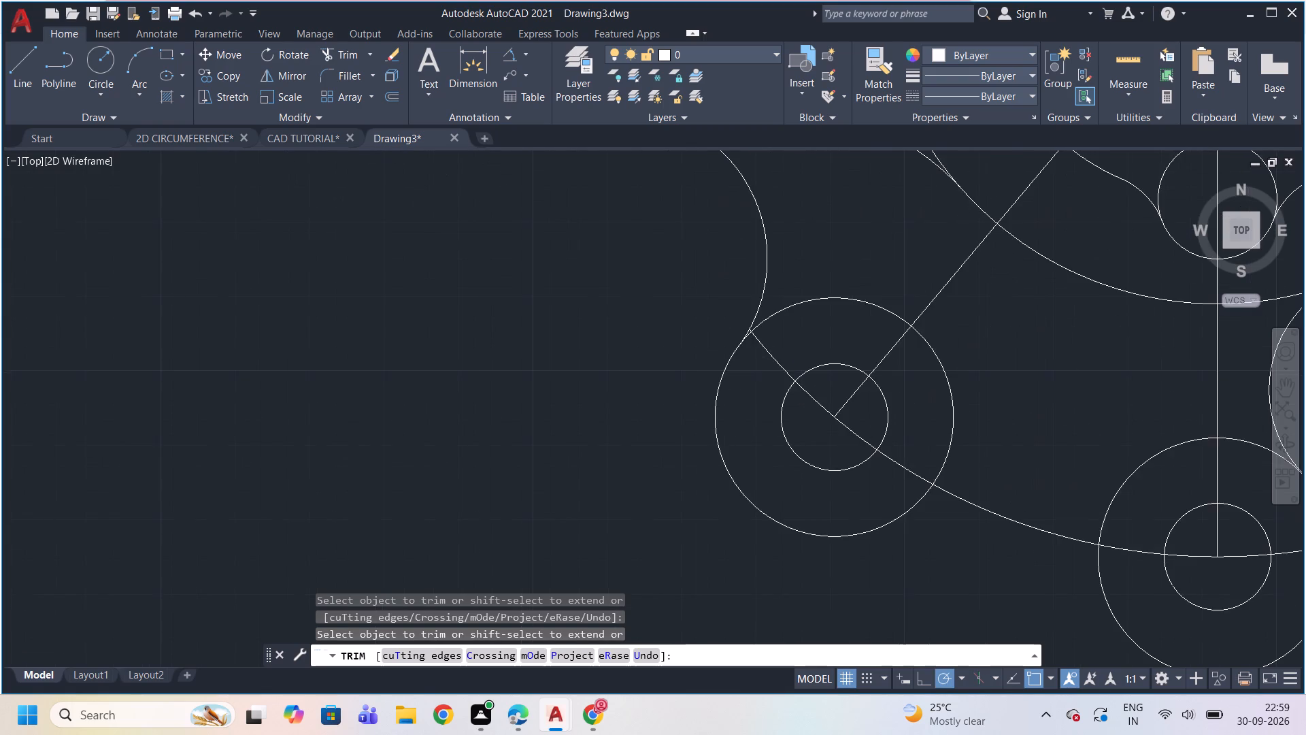
pyautogui.scroll(5, 748, 307)
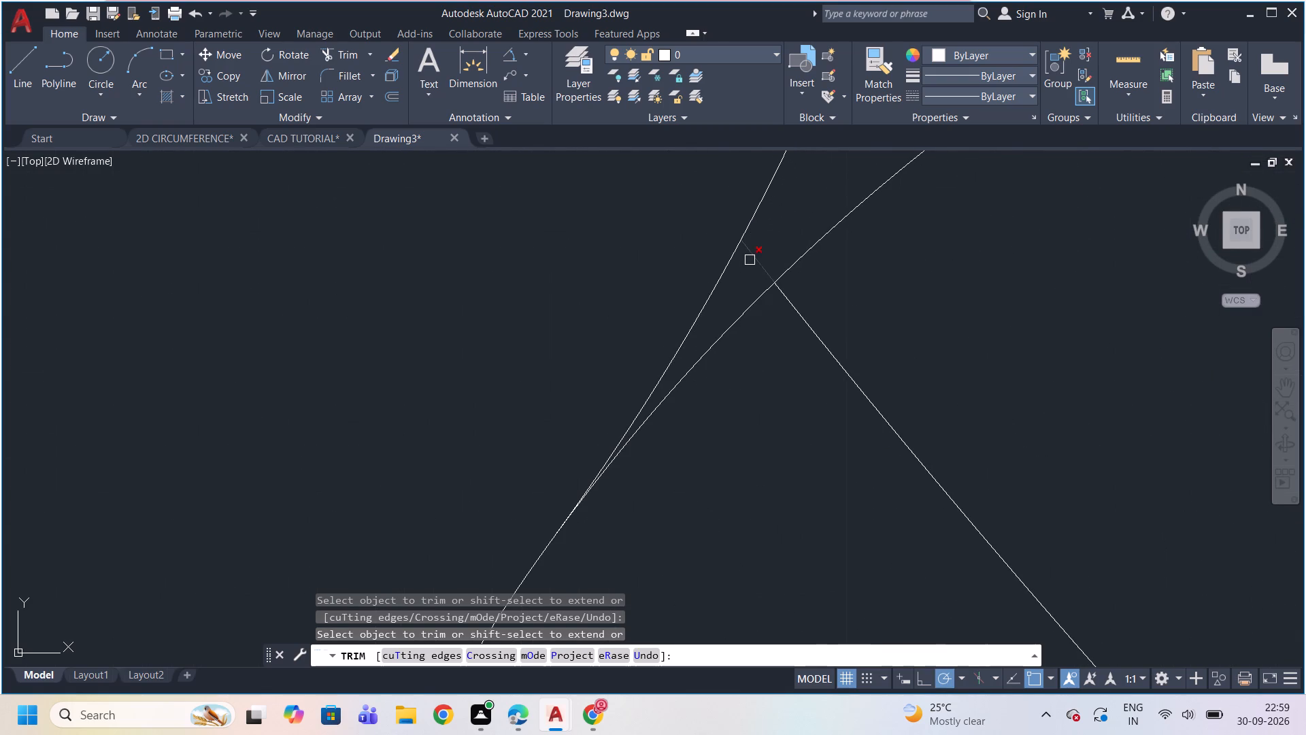
pyautogui.click(750, 259)
pyautogui.scroll(-3, 750, 259)
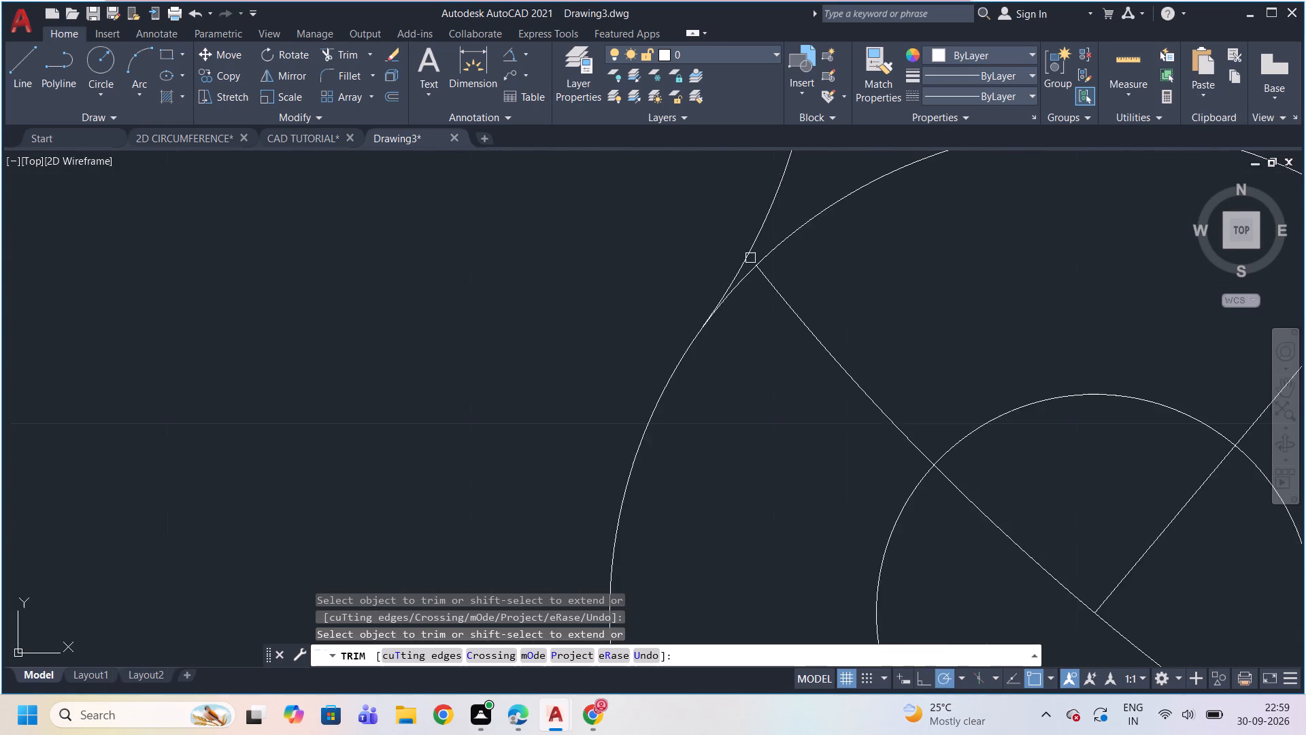
pyautogui.scroll(-3, 750, 258)
pyautogui.scroll(-2, 867, 361)
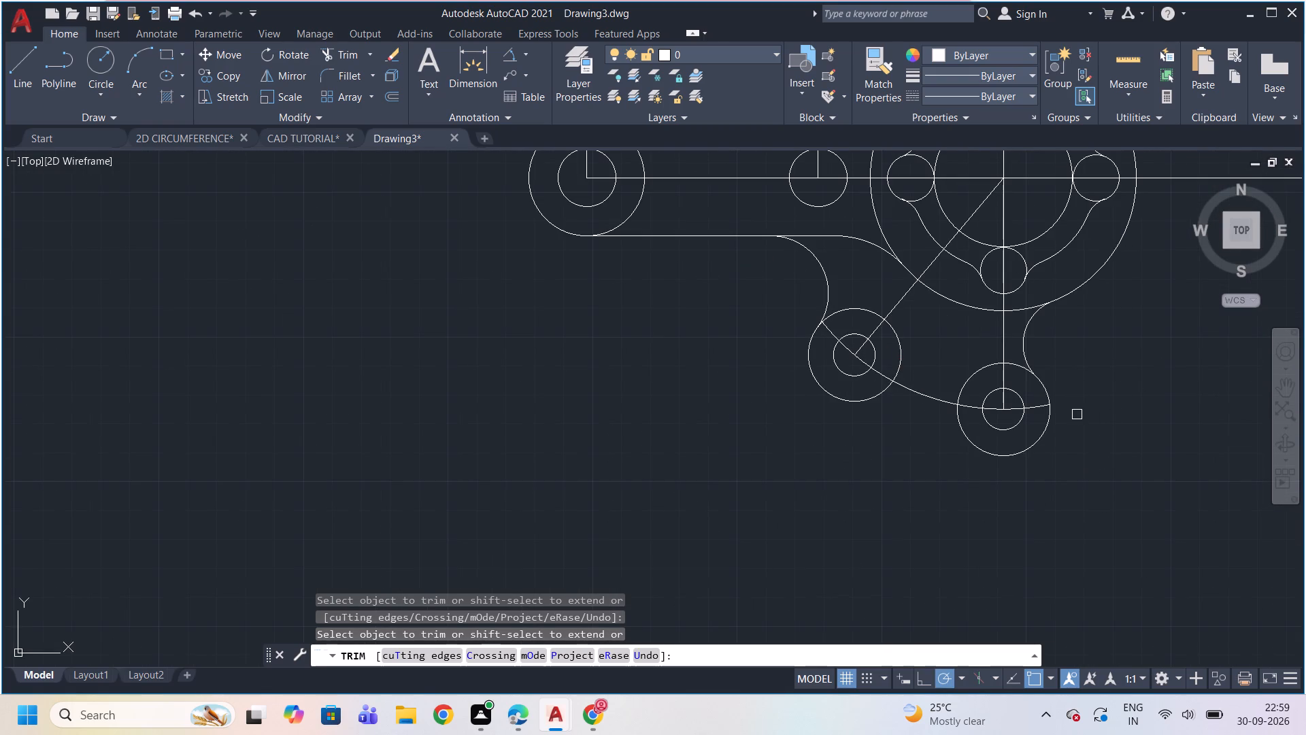
pyautogui.scroll(3, 1074, 412)
pyautogui.scroll(-3, 1073, 412)
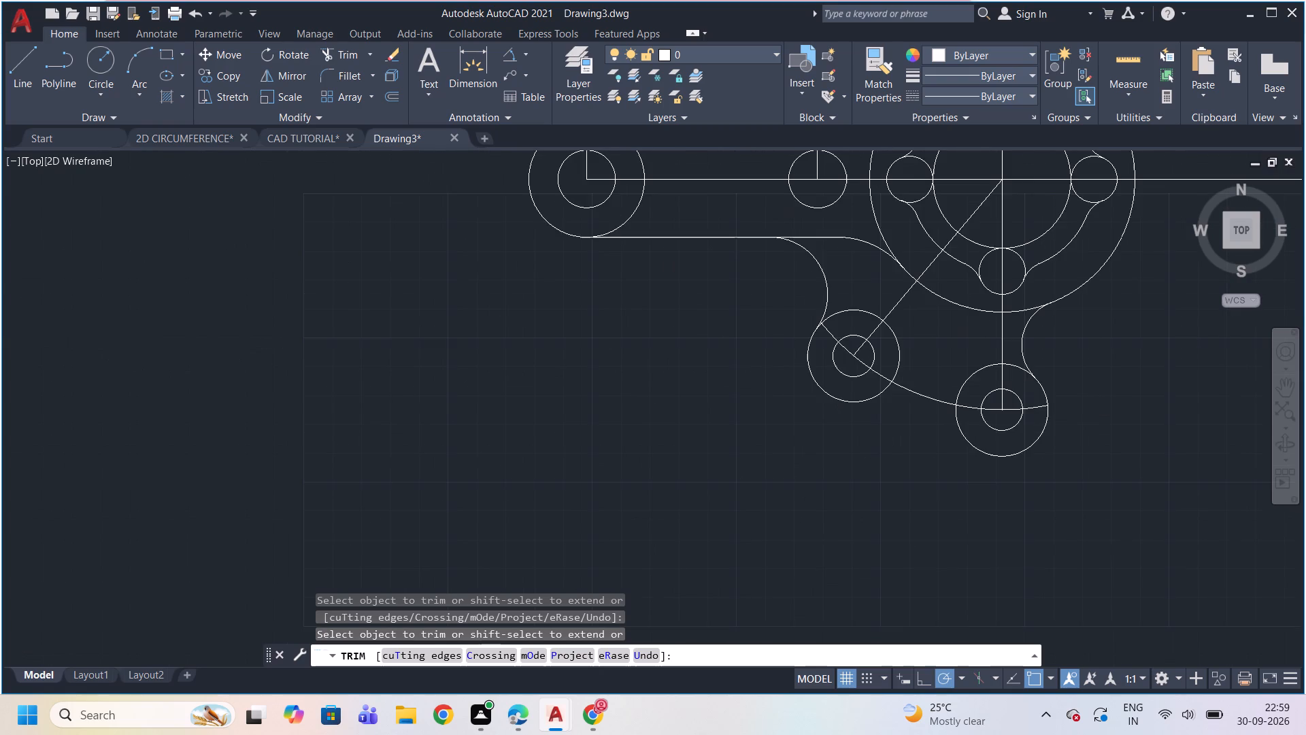
pyautogui.scroll(-2, 1073, 412)
pyautogui.scroll(1, 1114, 373)
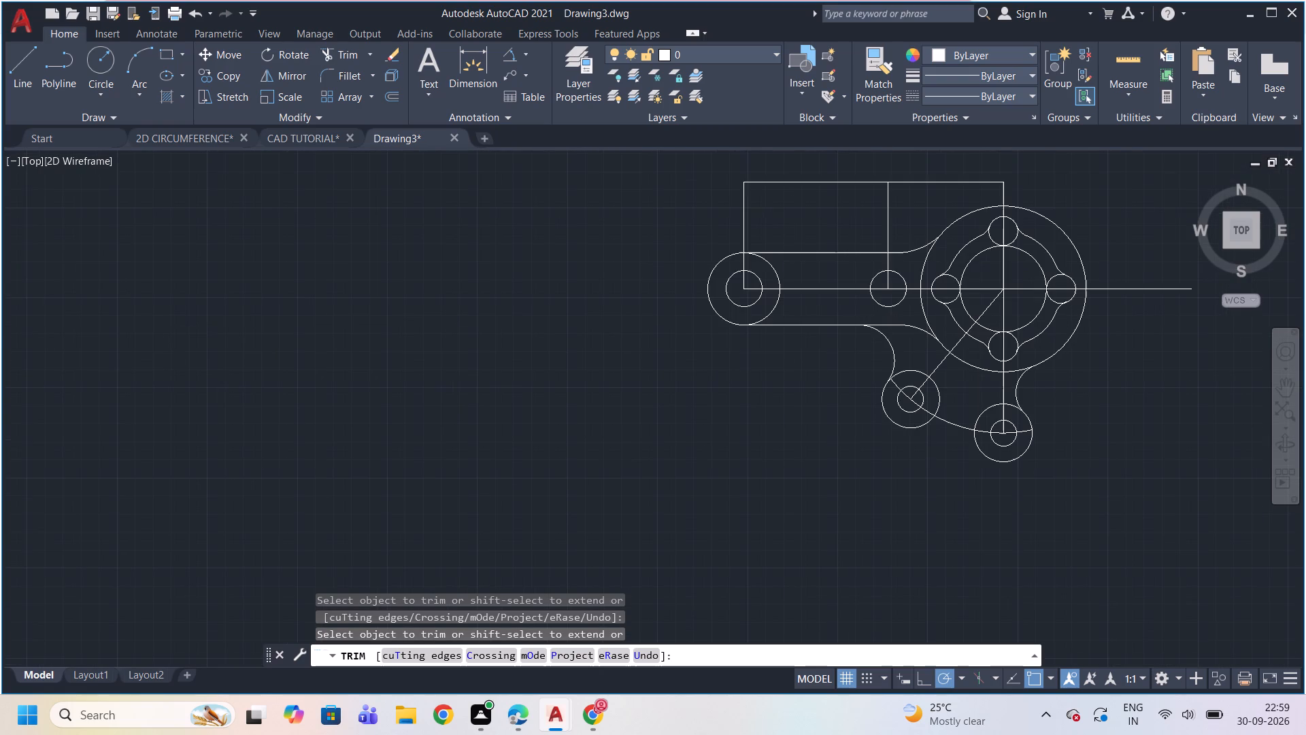
pyautogui.press('Escape')
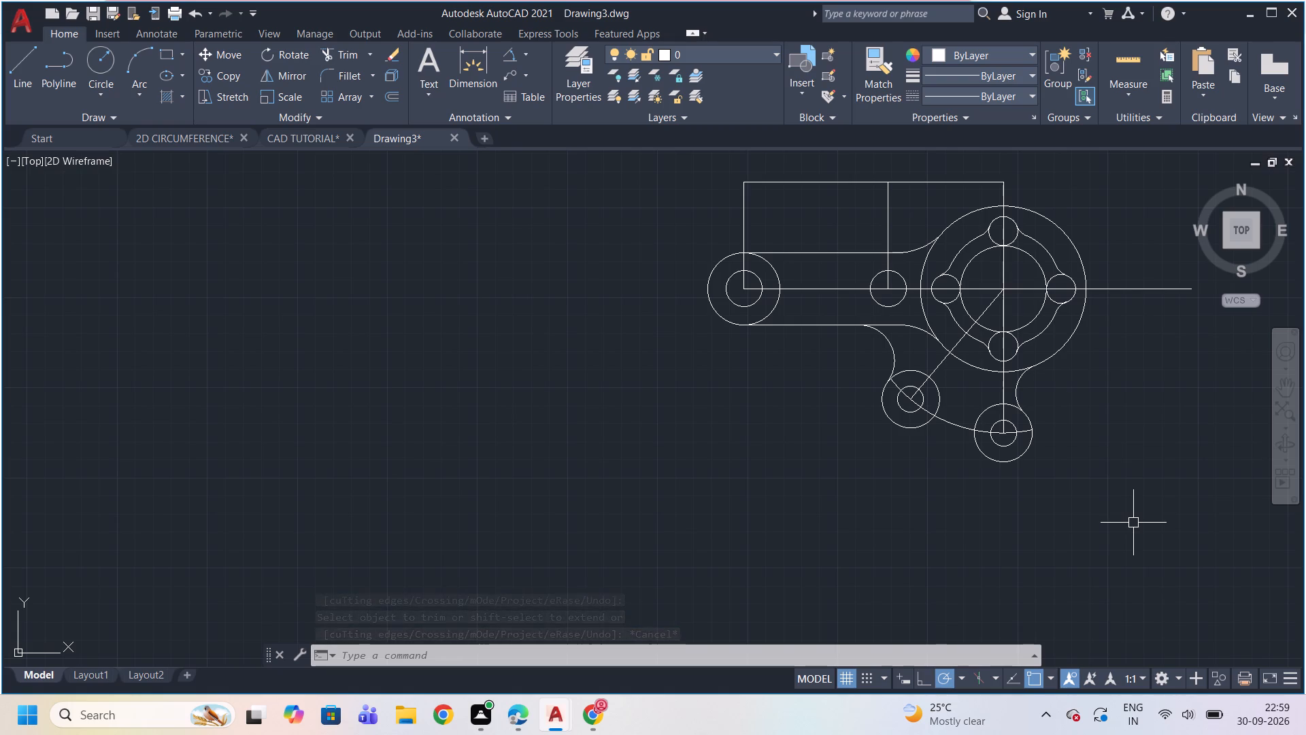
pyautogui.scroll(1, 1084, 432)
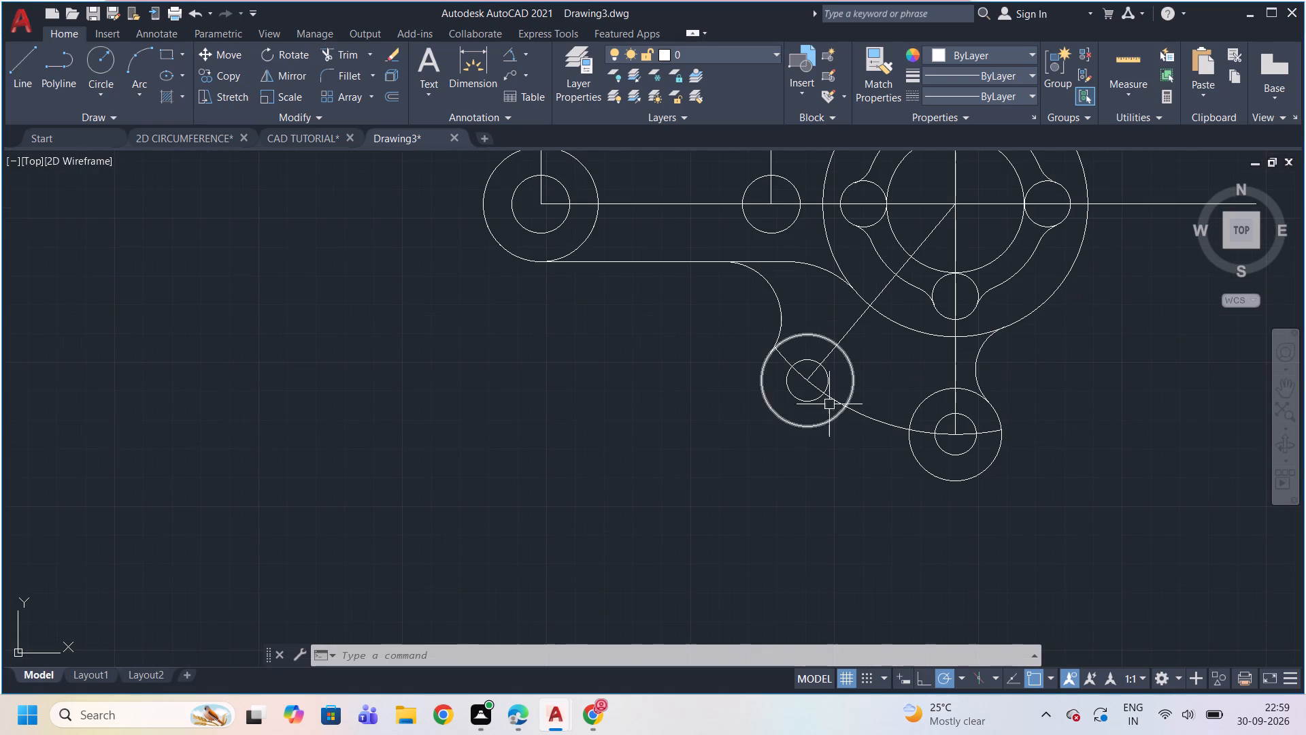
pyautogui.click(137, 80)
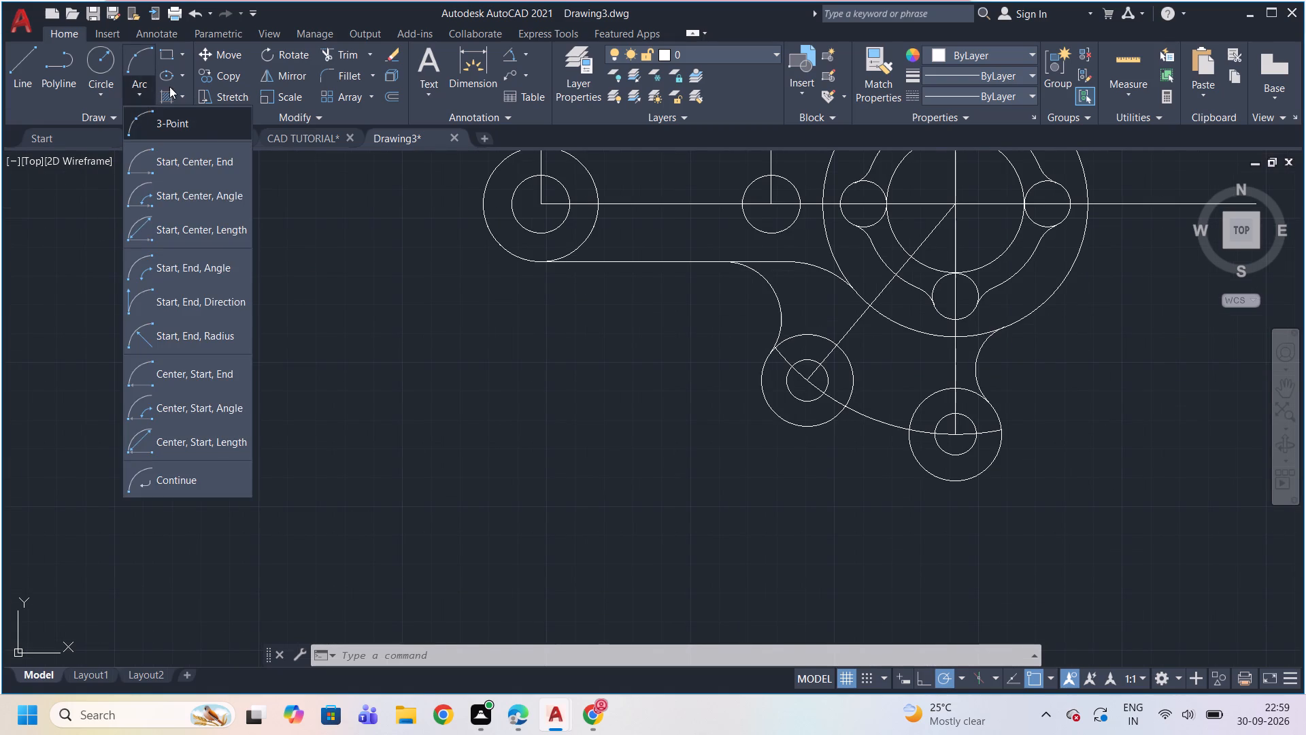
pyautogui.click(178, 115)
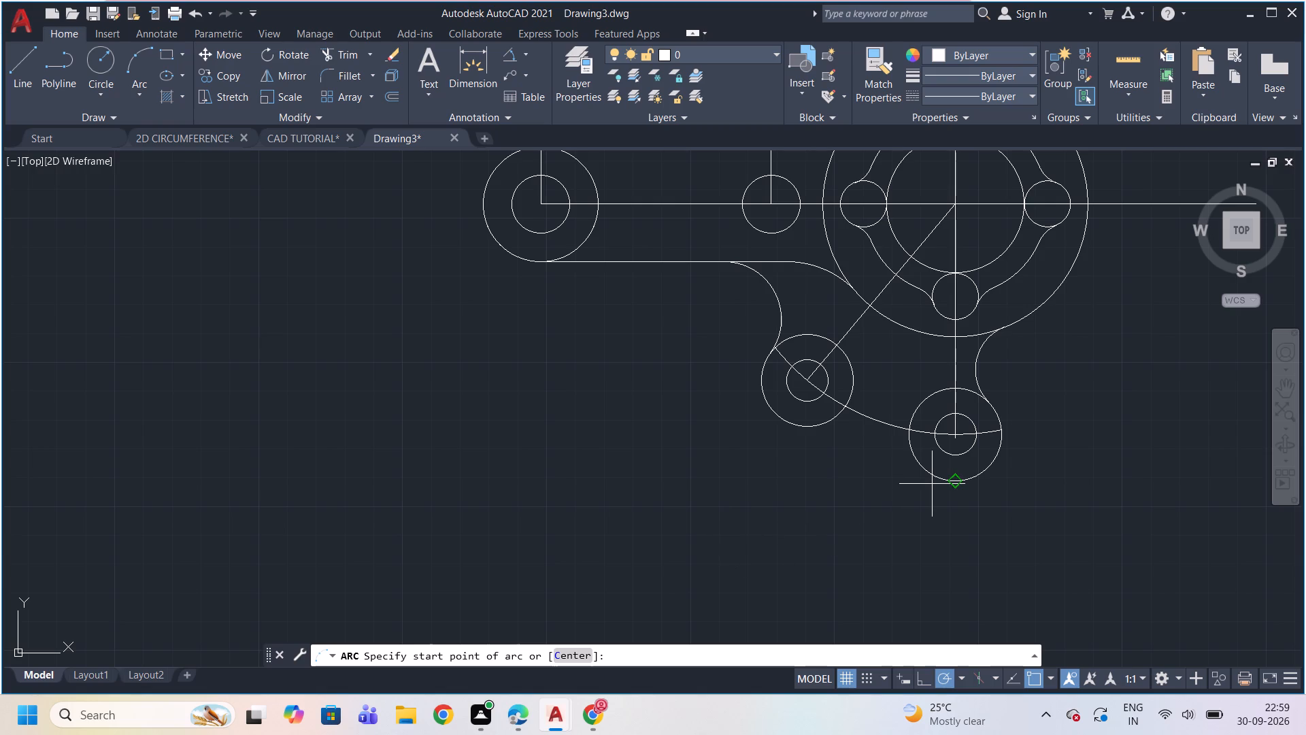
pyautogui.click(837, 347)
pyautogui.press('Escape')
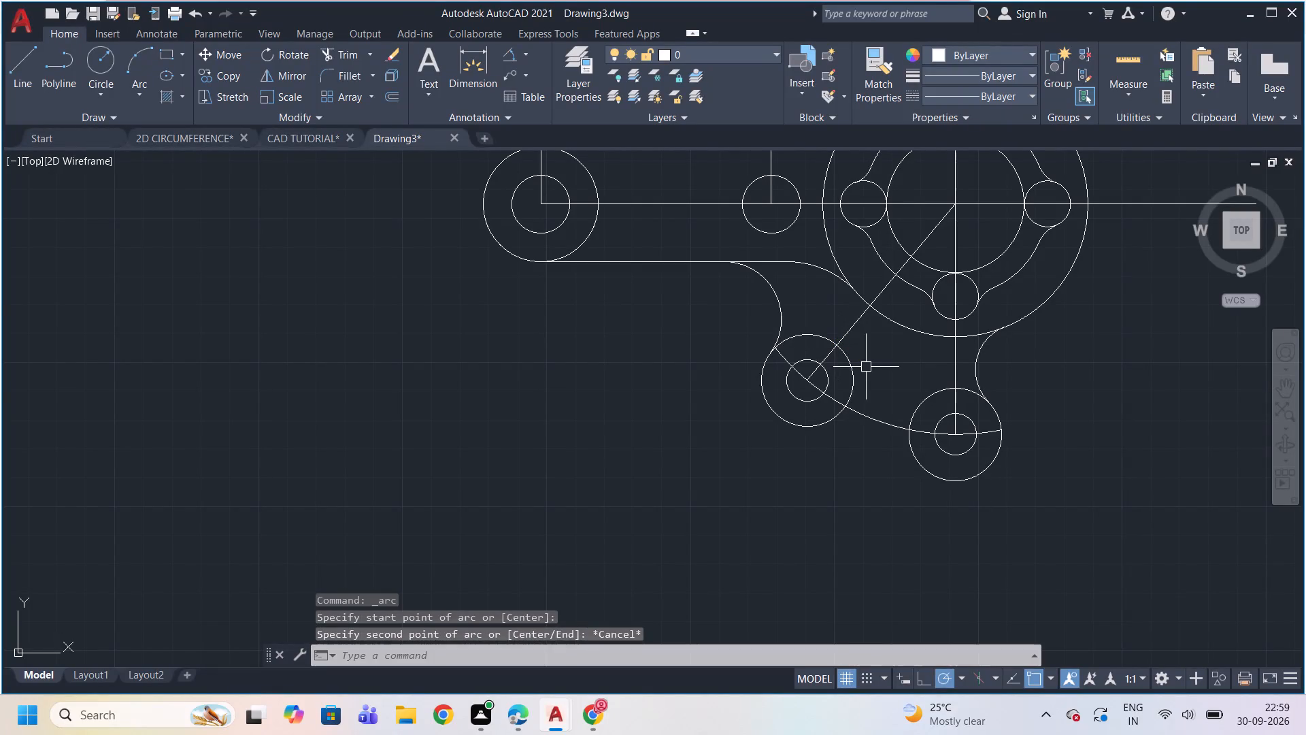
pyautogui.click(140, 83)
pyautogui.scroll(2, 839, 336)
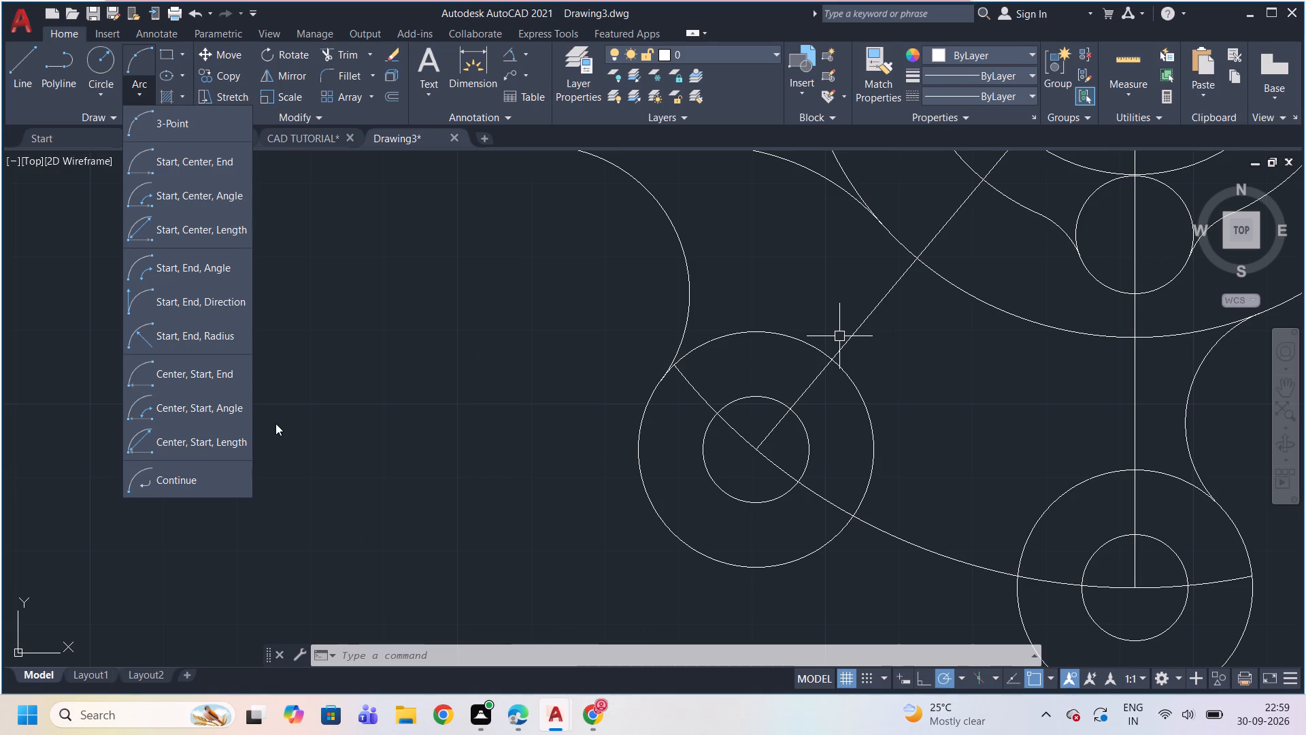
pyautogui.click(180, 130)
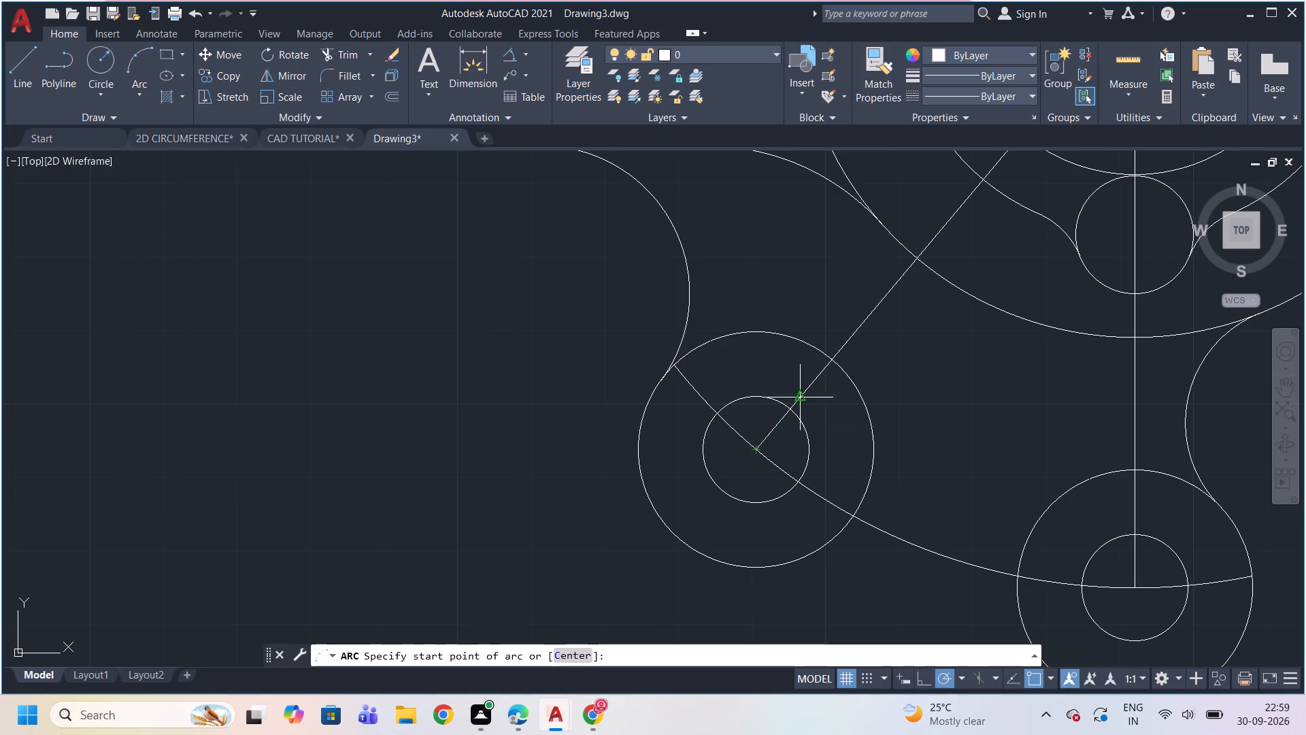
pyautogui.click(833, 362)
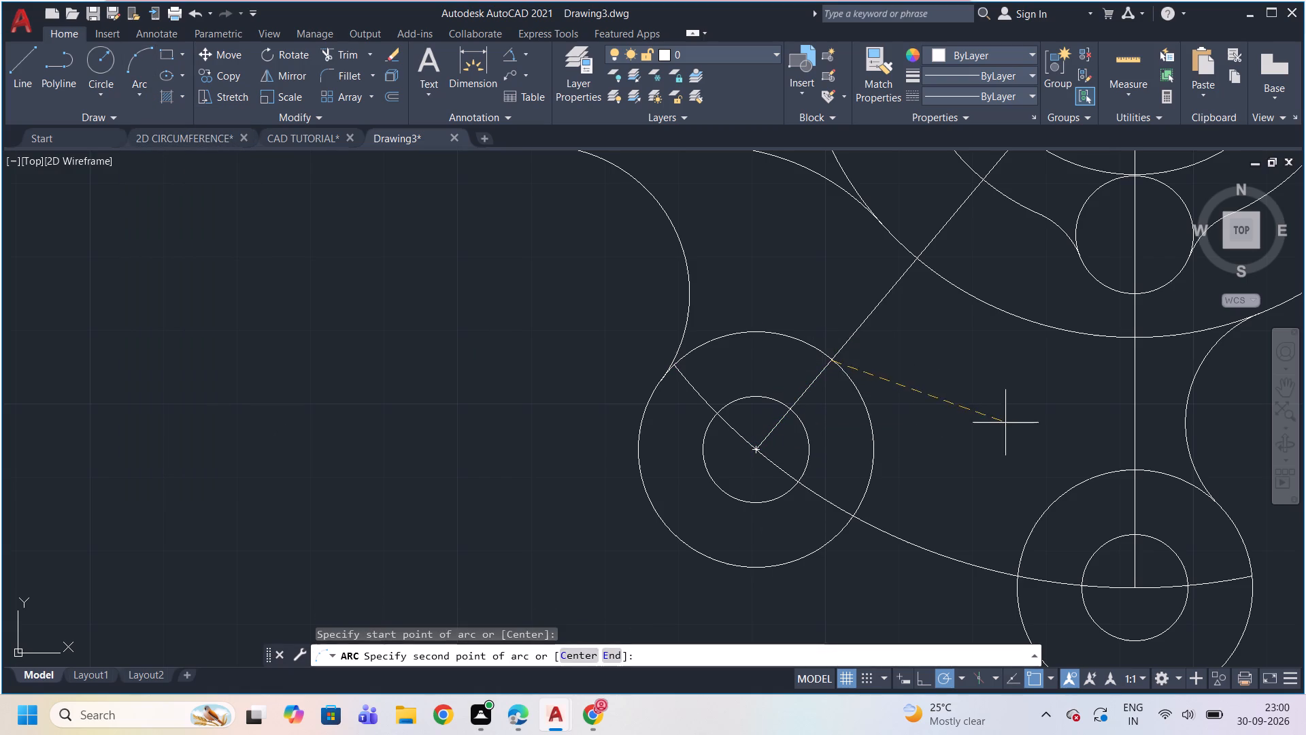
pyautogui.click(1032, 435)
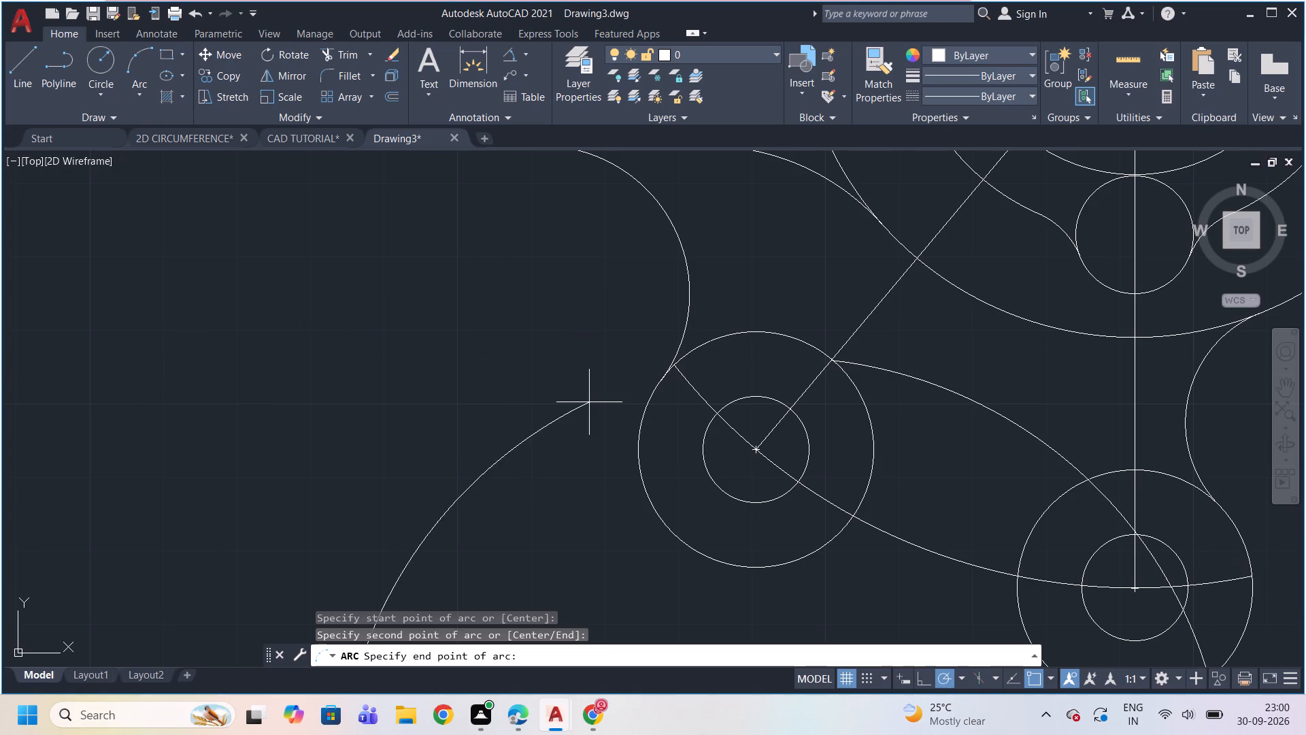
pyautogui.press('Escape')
# Trim the angled and vertical centre lines between the inner and outer circles of the two lower bosses.
pyautogui.scroll(-2, 660, 382)
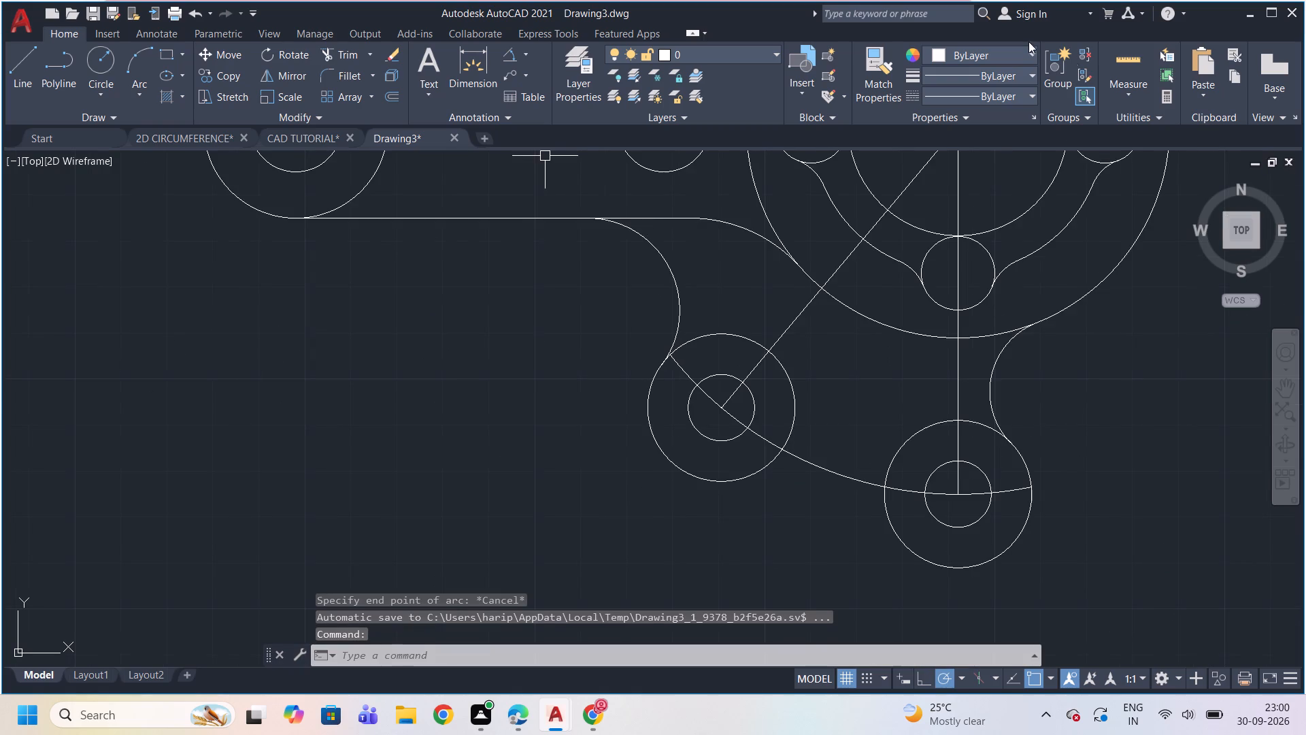
pyautogui.scroll(-1, 924, 298)
pyautogui.scroll(1, 873, 474)
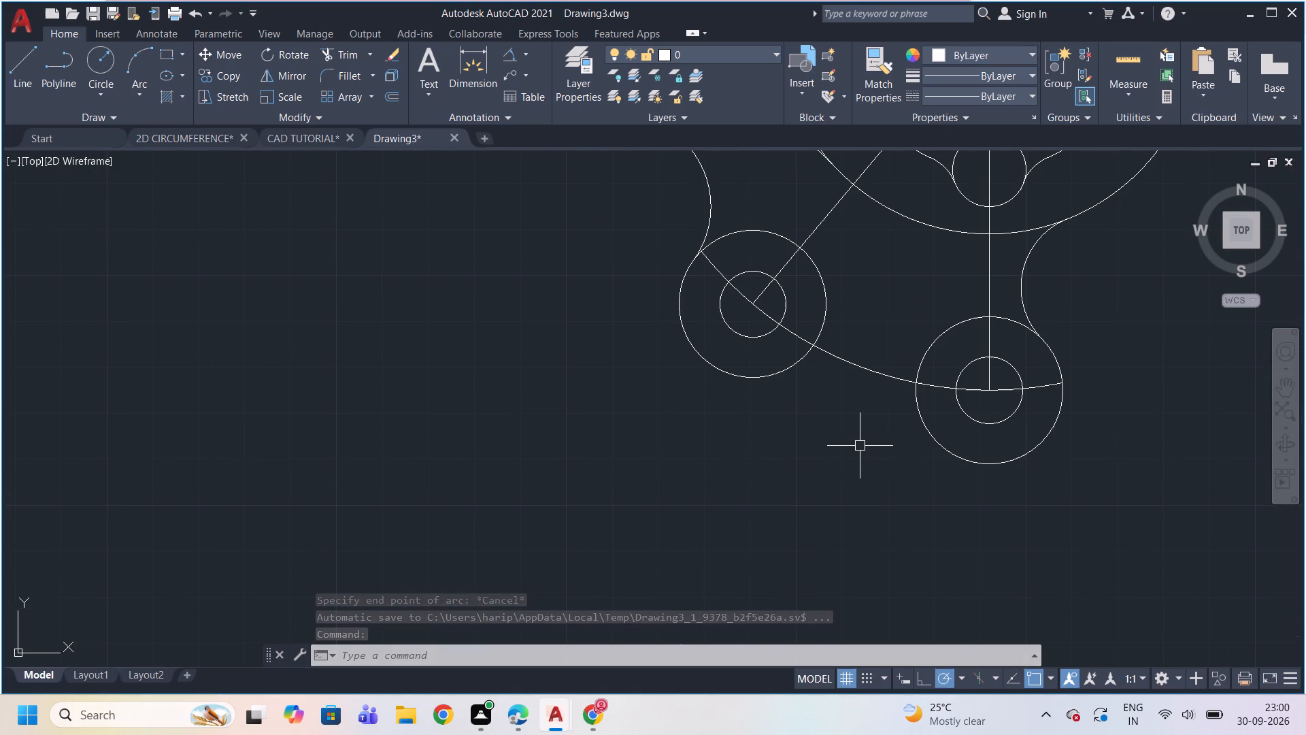
pyautogui.write('TR')
pyautogui.press('Return')
pyautogui.press('Return')
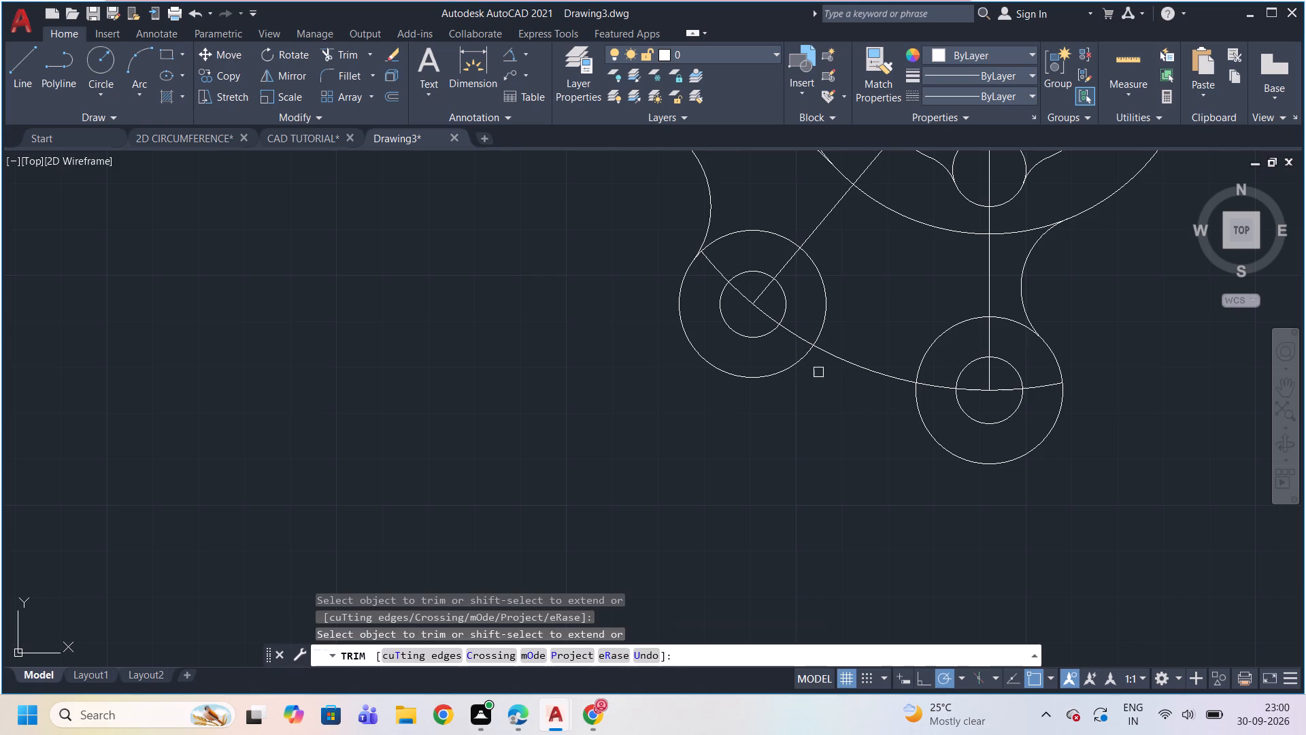
pyautogui.click(784, 266)
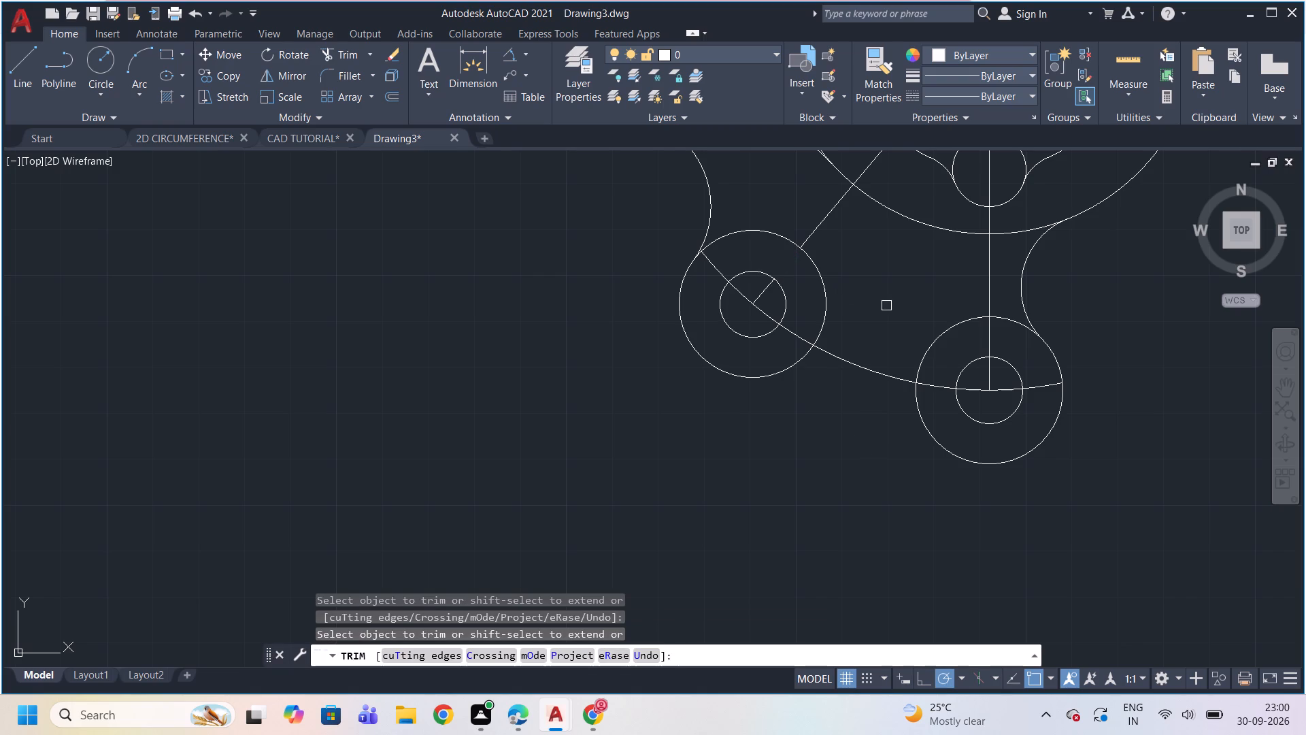
pyautogui.click(989, 338)
pyautogui.press('Escape')
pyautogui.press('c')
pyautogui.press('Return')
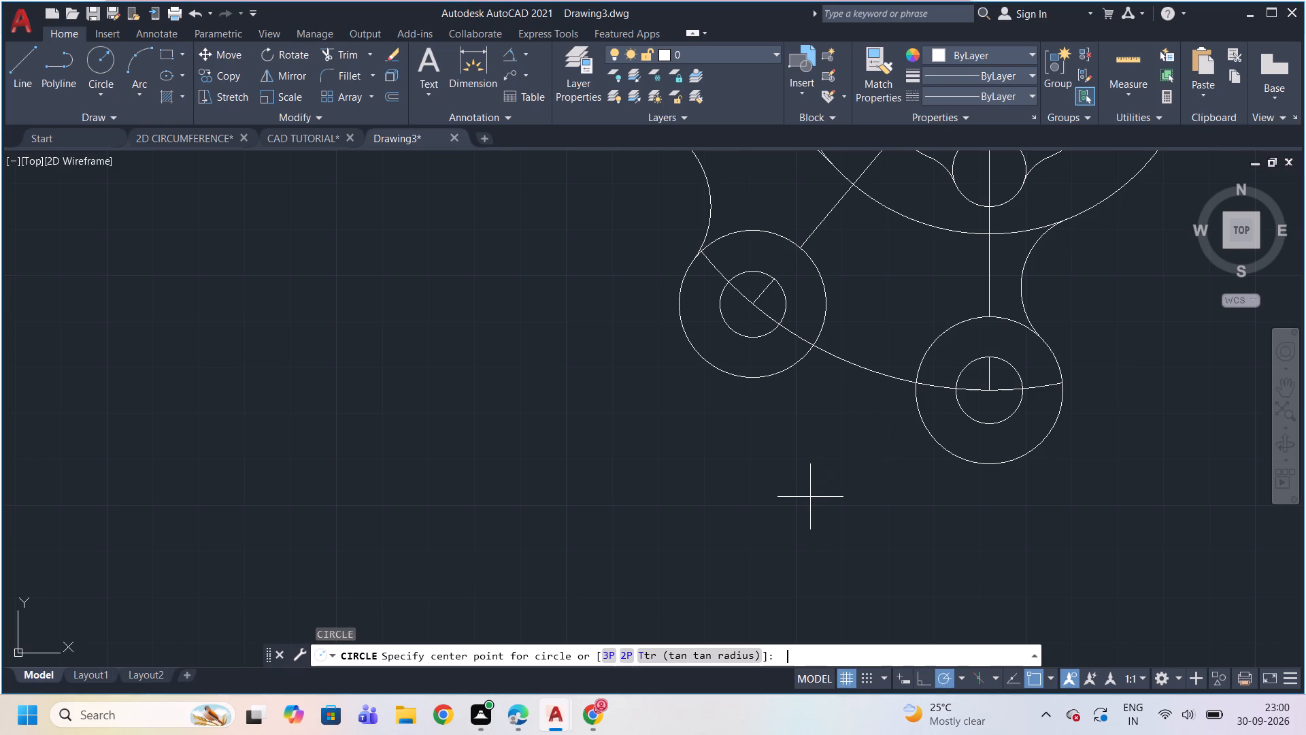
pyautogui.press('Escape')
# Draw a three-point arc from the angled boss's inner circle to the top of the bottom boss's inner circle.
pyautogui.click(147, 82)
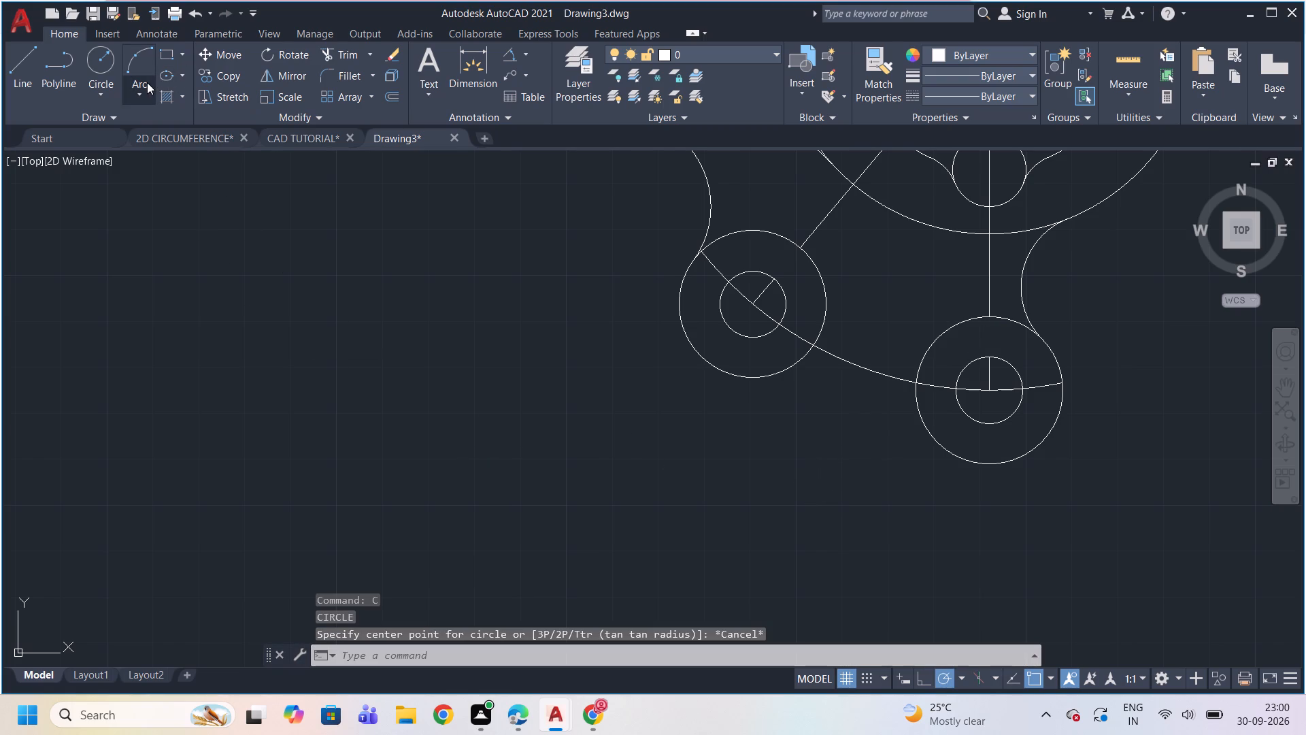
pyautogui.click(205, 127)
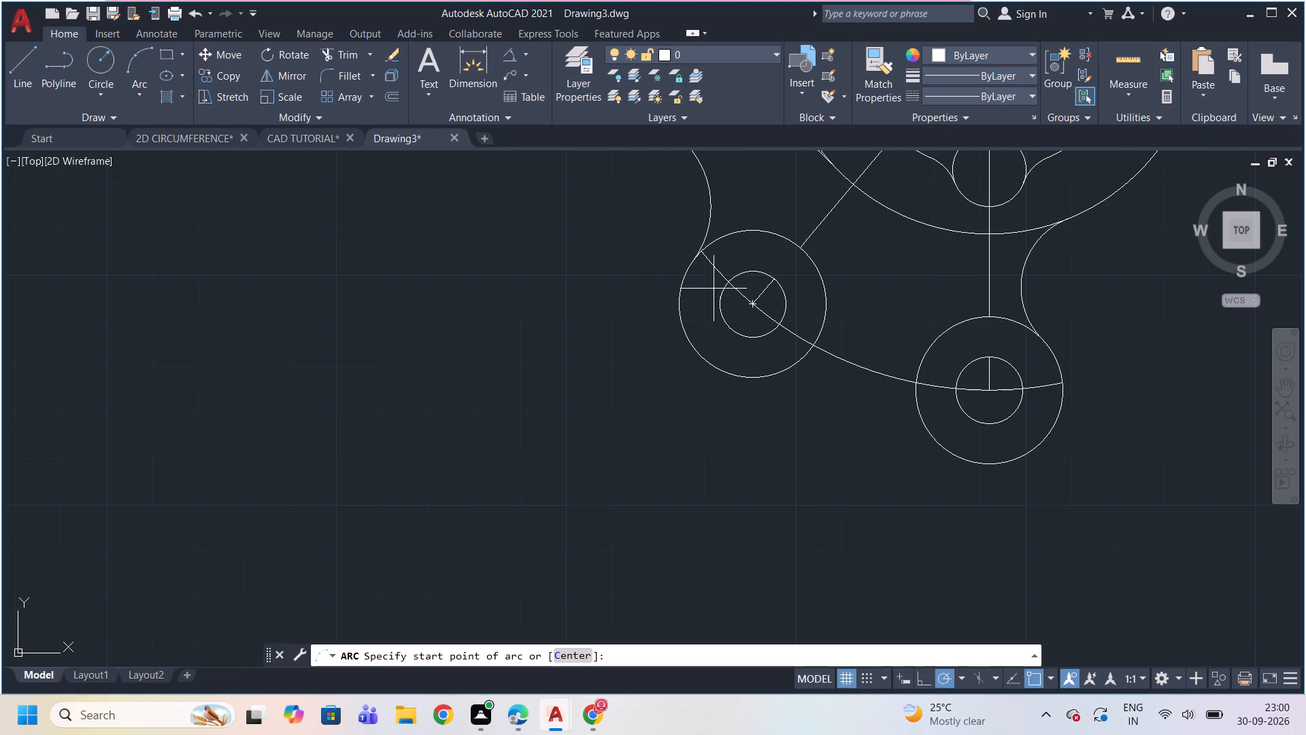
pyautogui.click(770, 280)
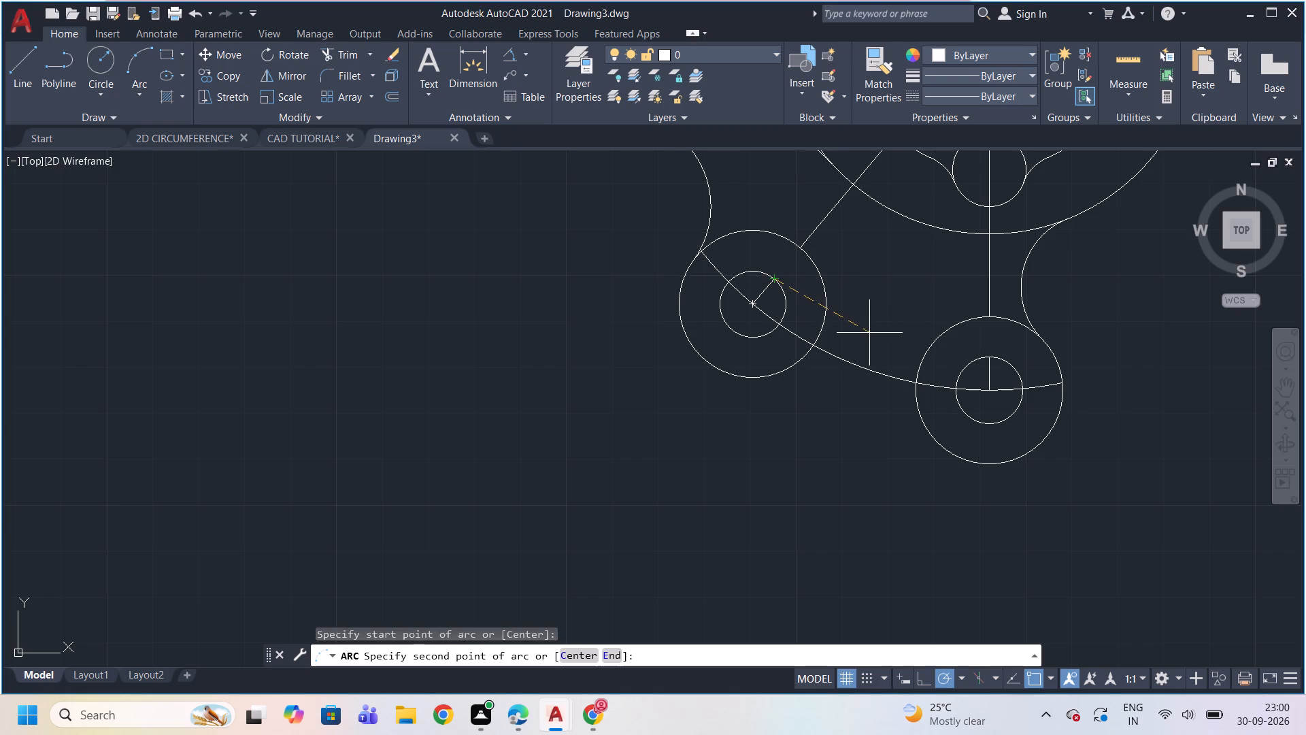
pyautogui.click(862, 336)
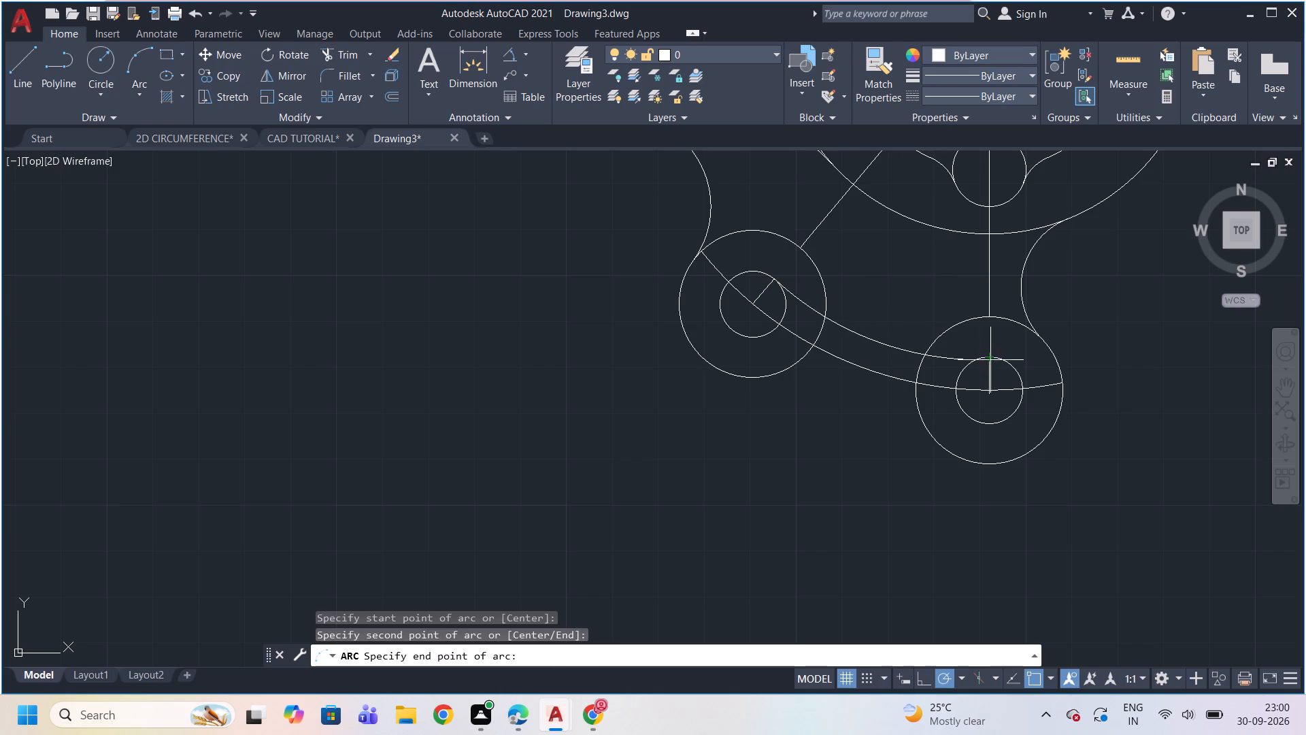
pyautogui.scroll(1, 988, 360)
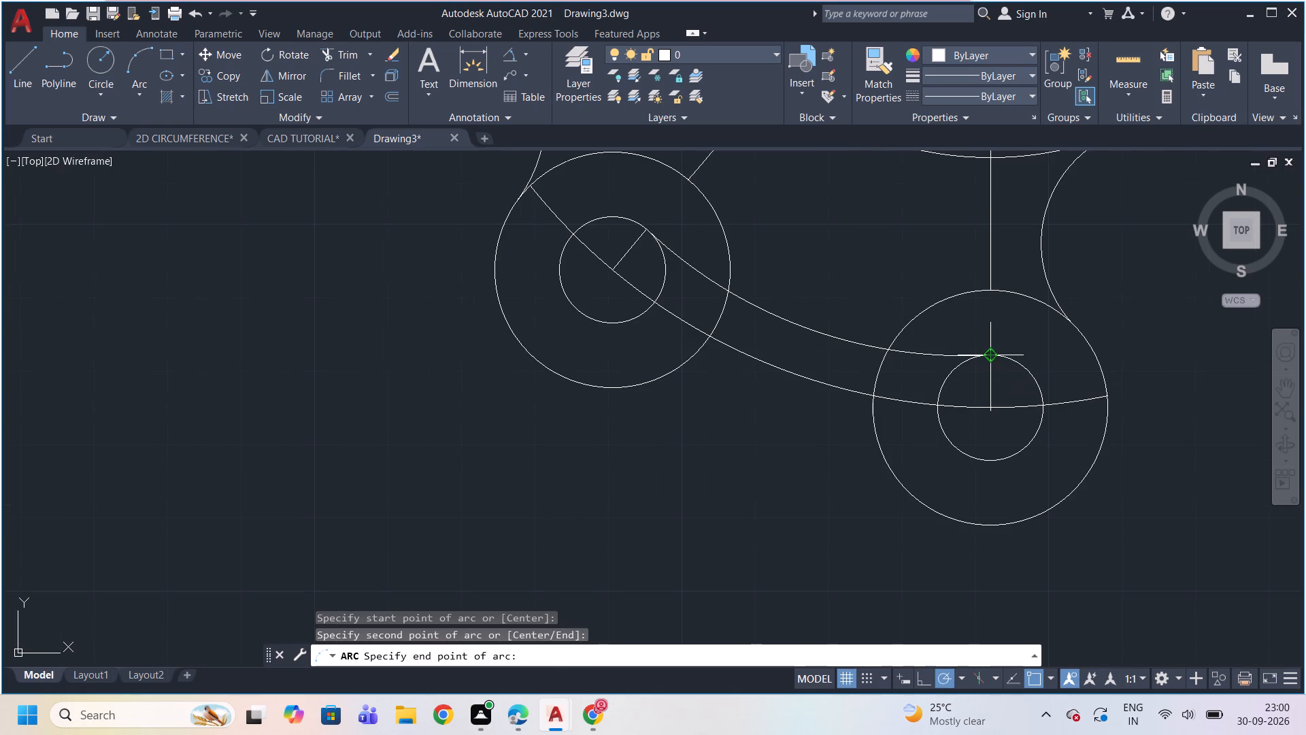
pyautogui.click(988, 357)
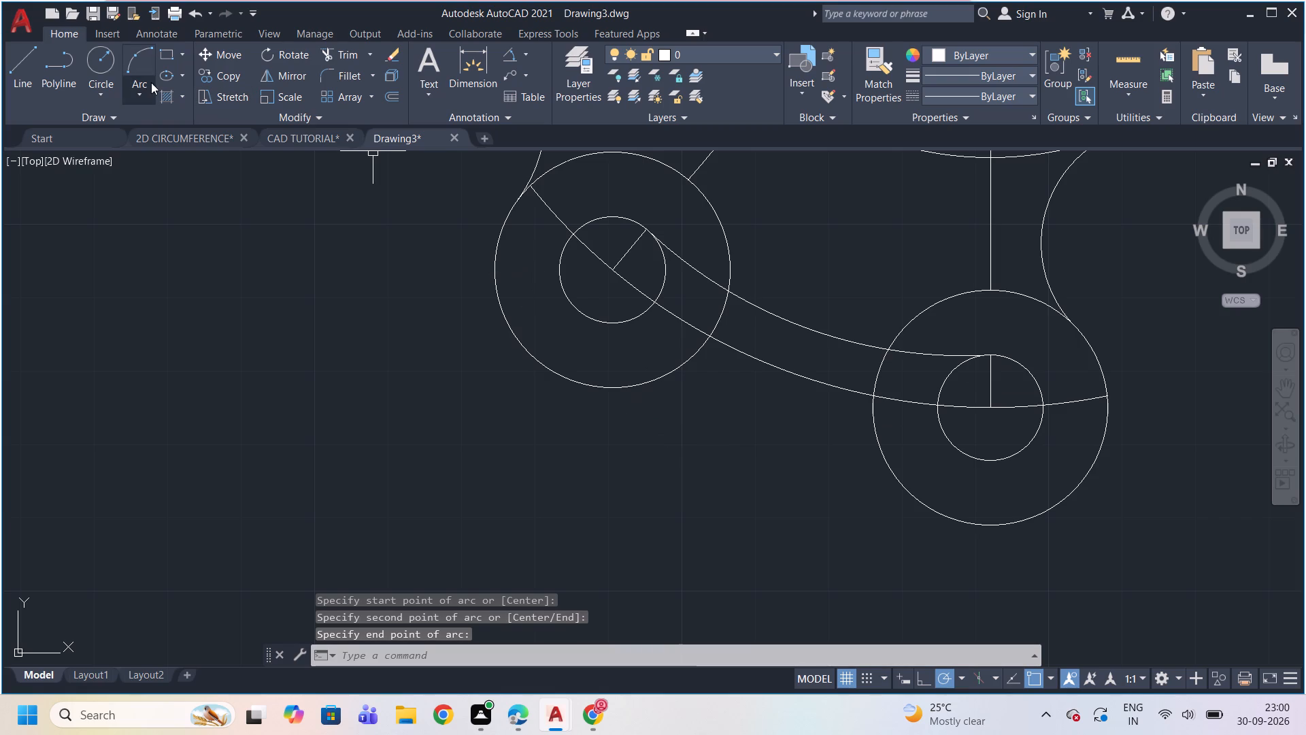
# Draw a three-point arc joining the upper sides of the two lower bosses' outer circles at their centre lines.
pyautogui.click(146, 82)
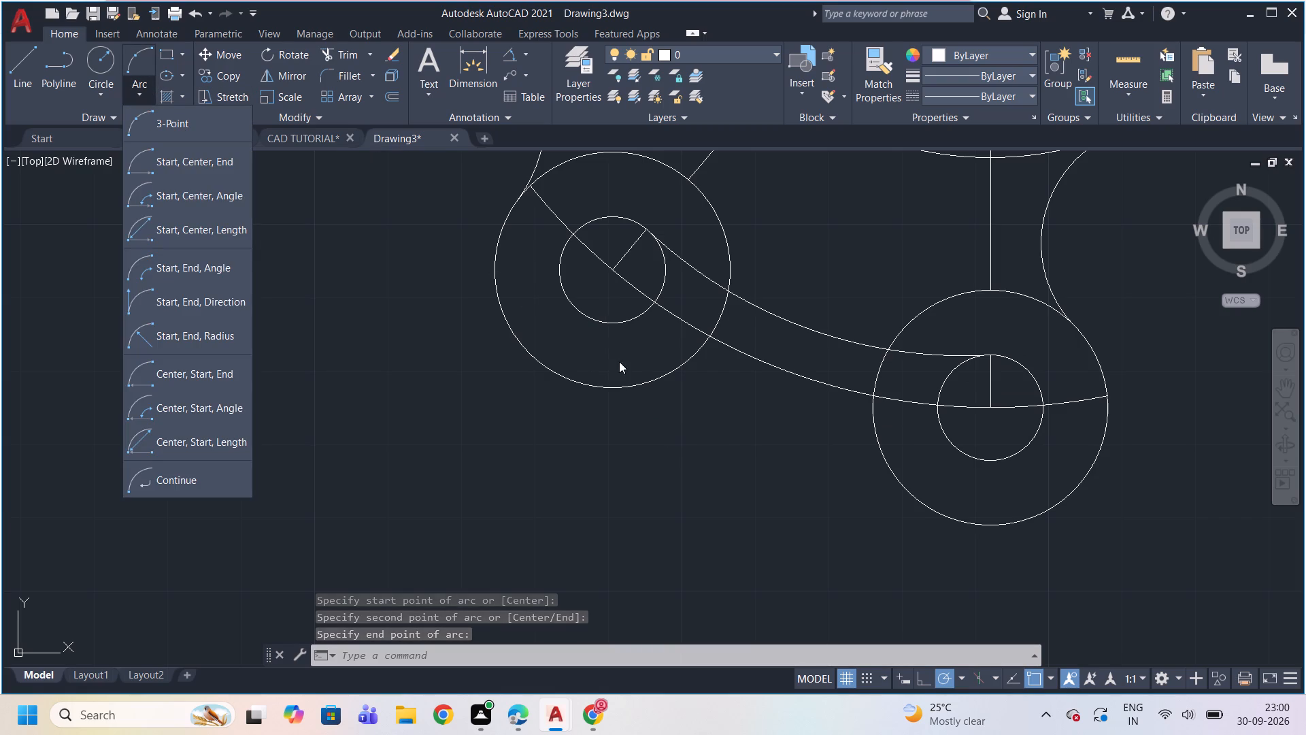
pyautogui.click(160, 127)
pyautogui.scroll(-1, 660, 329)
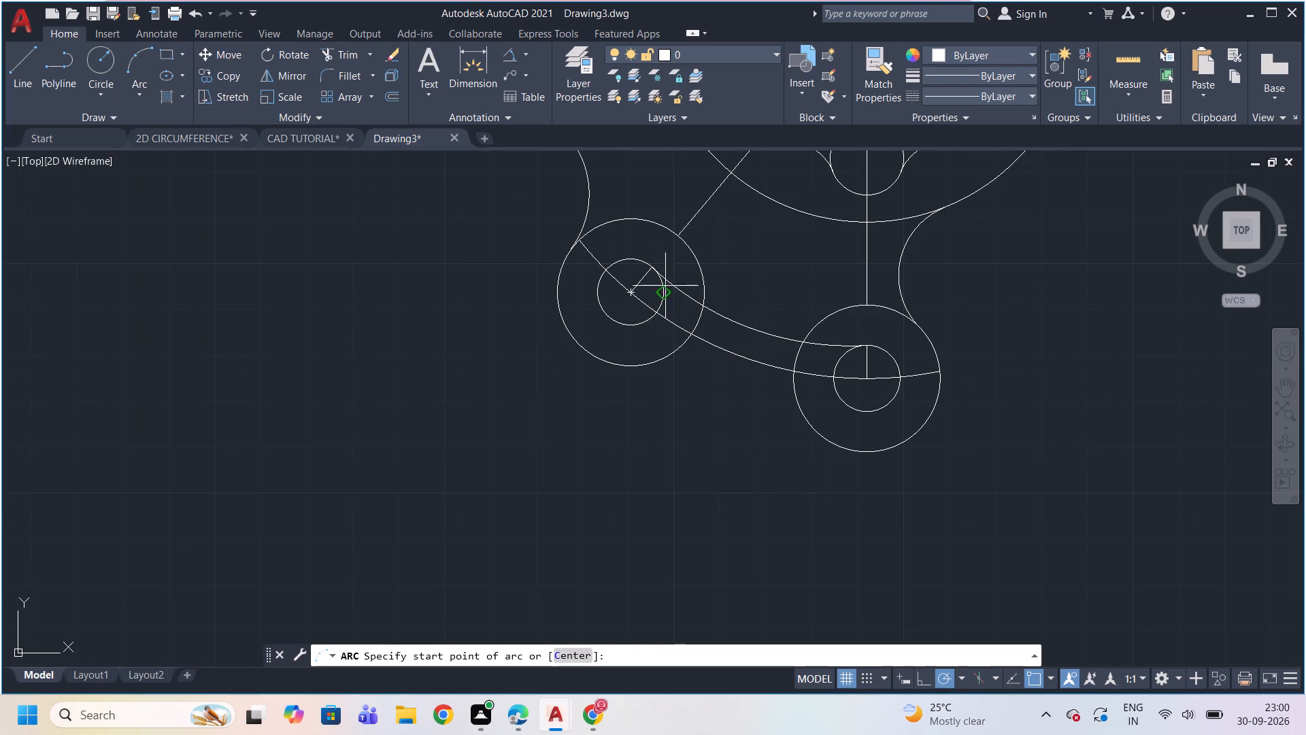
pyautogui.click(681, 238)
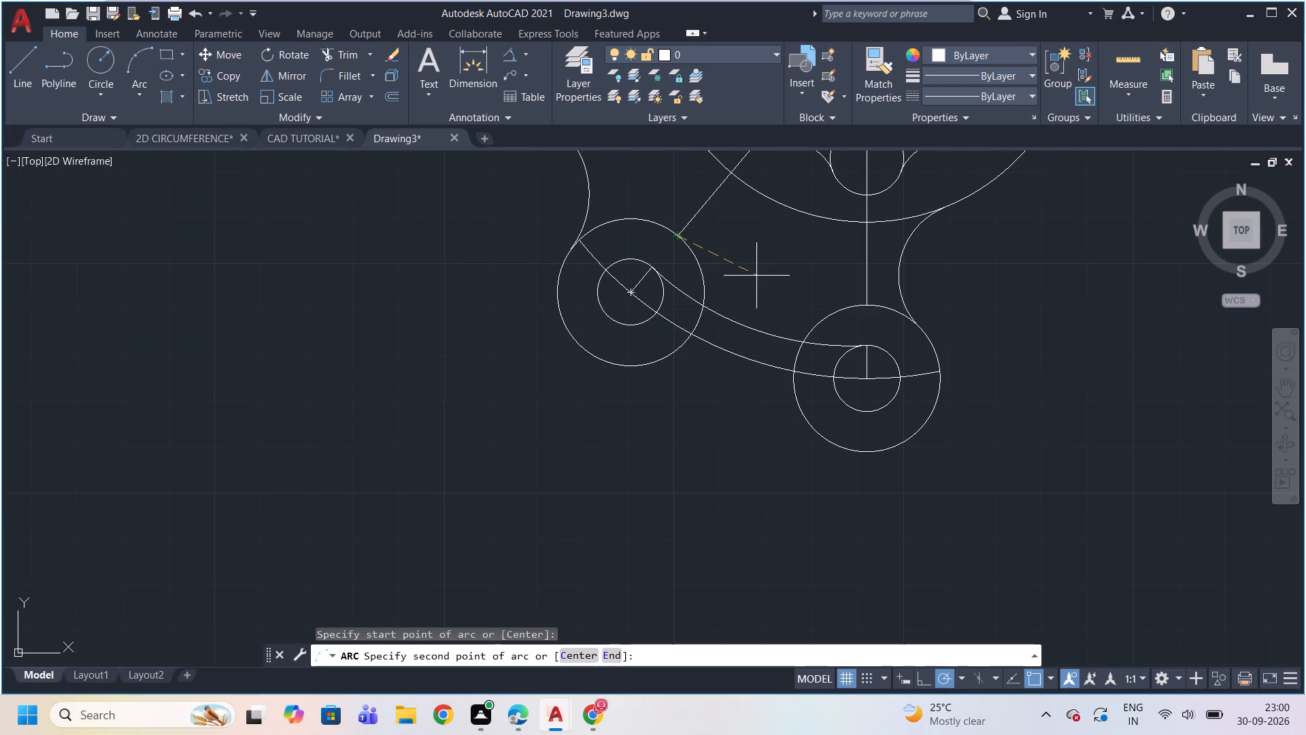
pyautogui.click(758, 278)
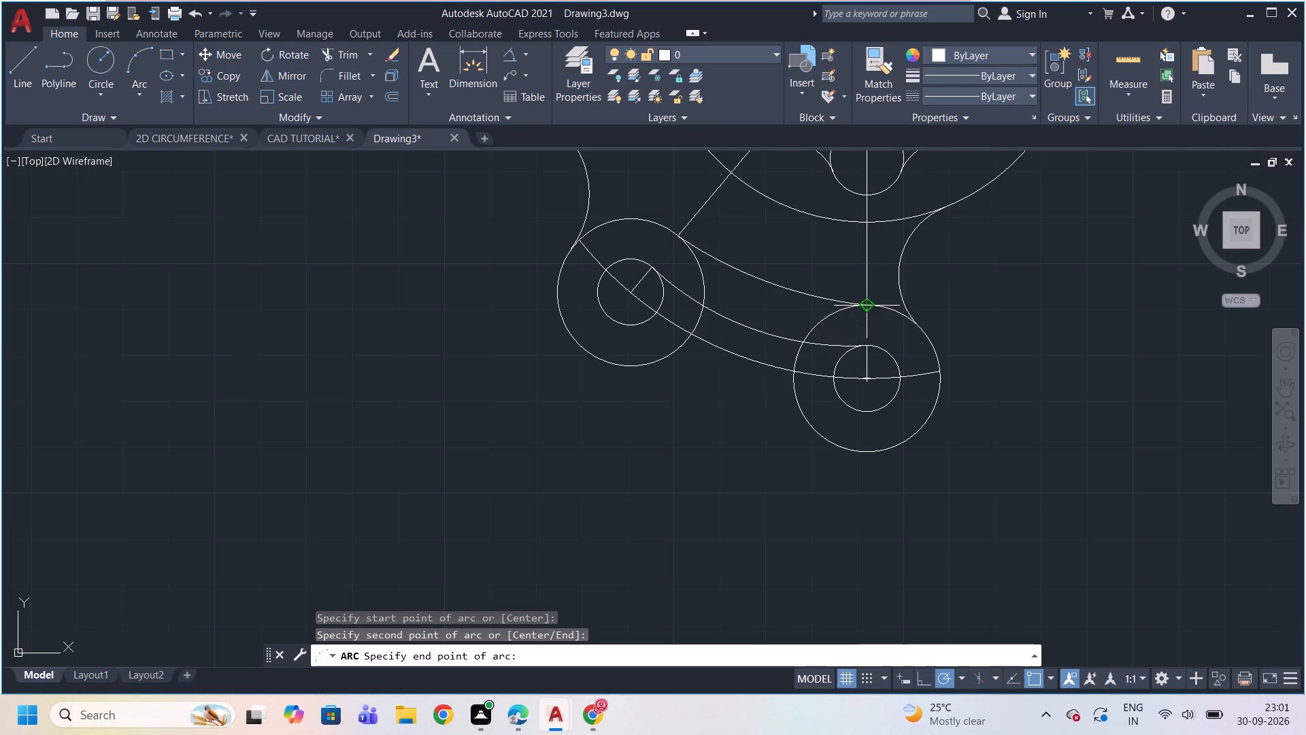
pyautogui.click(867, 303)
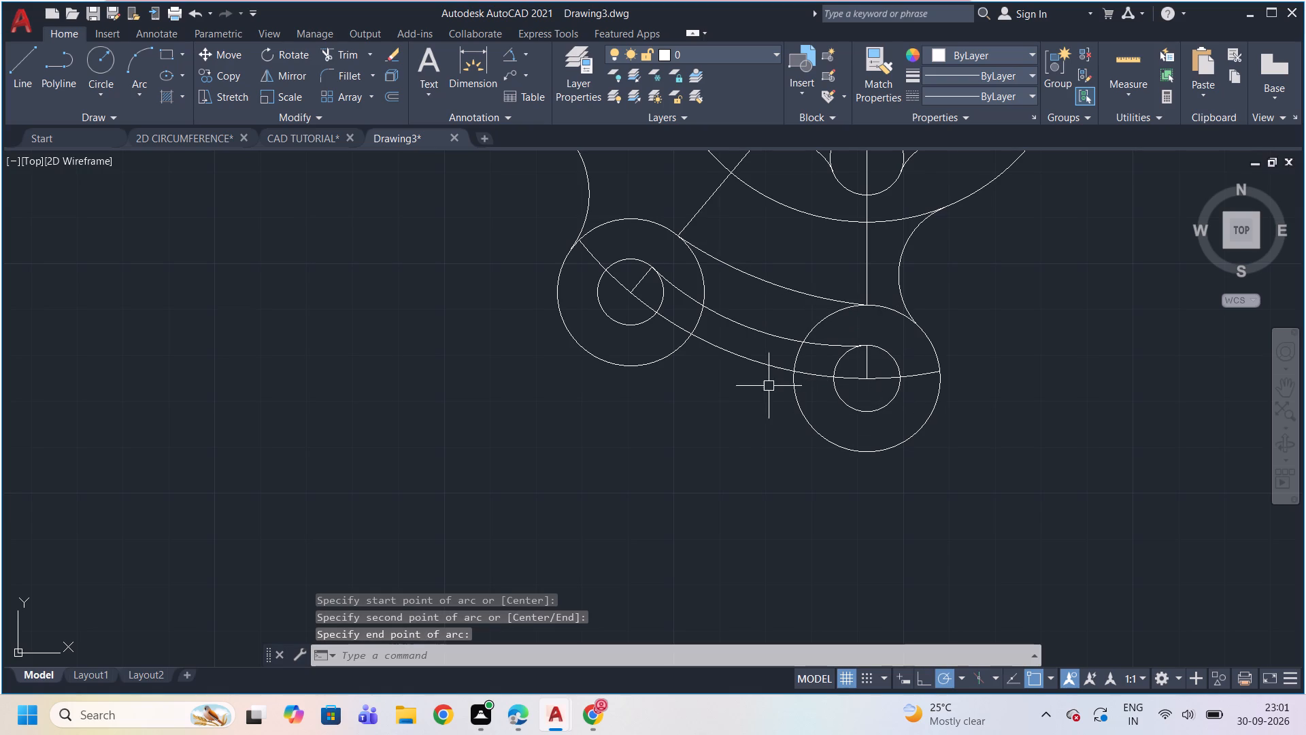
# Extend the short centre lines inside both lower bosses' inner circles to the far side of those circles.
pyautogui.scroll(-1, 657, 465)
pyautogui.scroll(1, 657, 465)
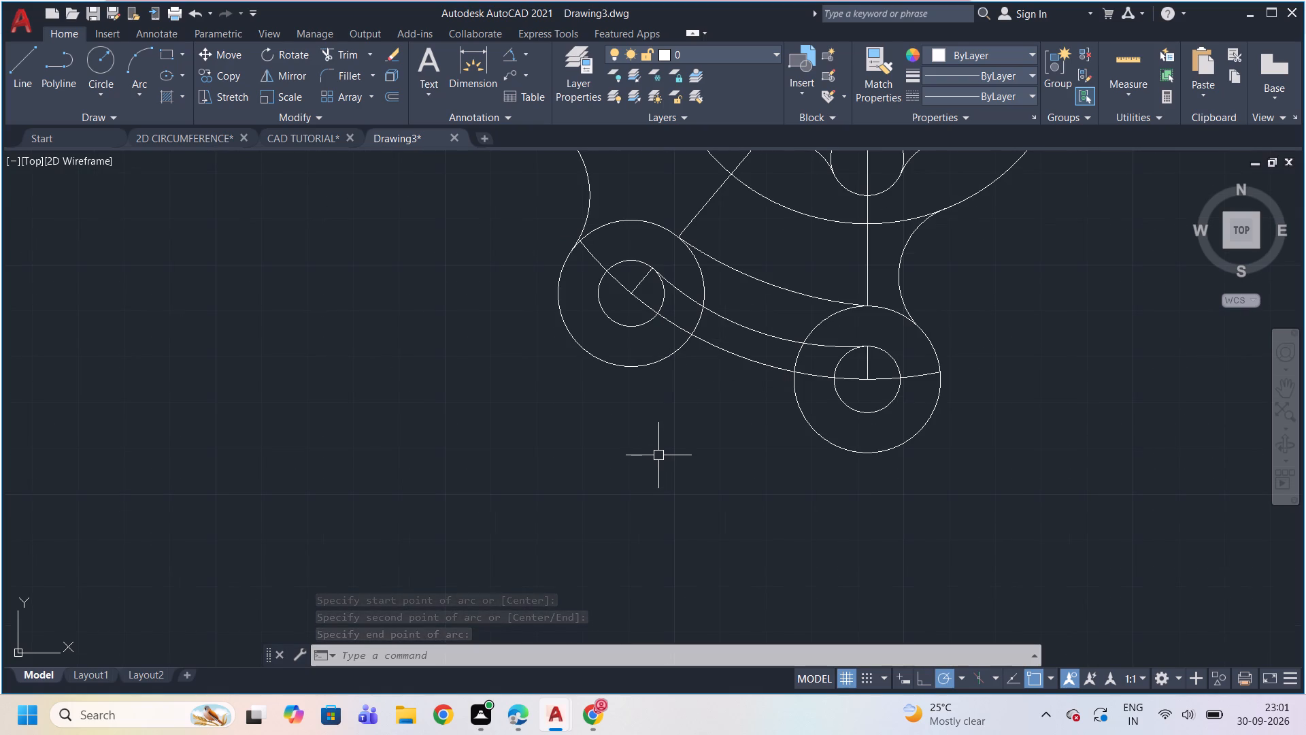
pyautogui.write('EX')
pyautogui.press('Return')
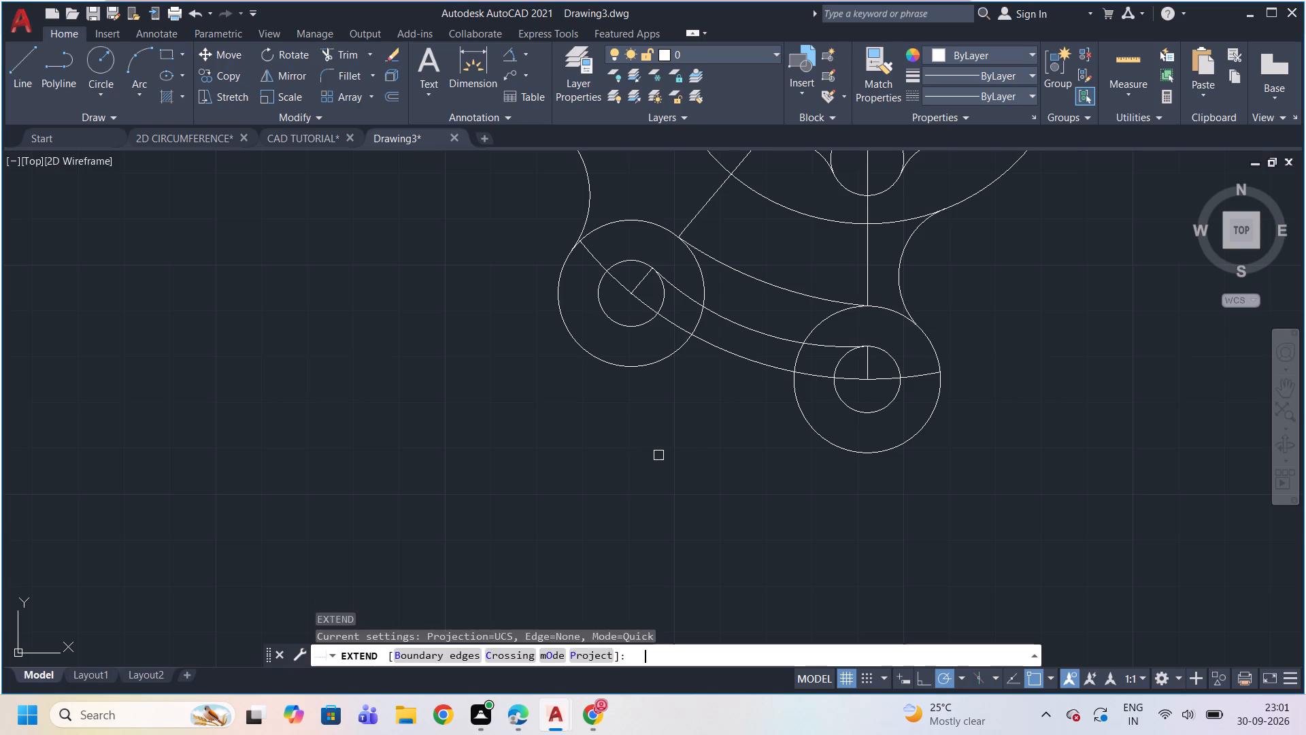
pyautogui.click(641, 283)
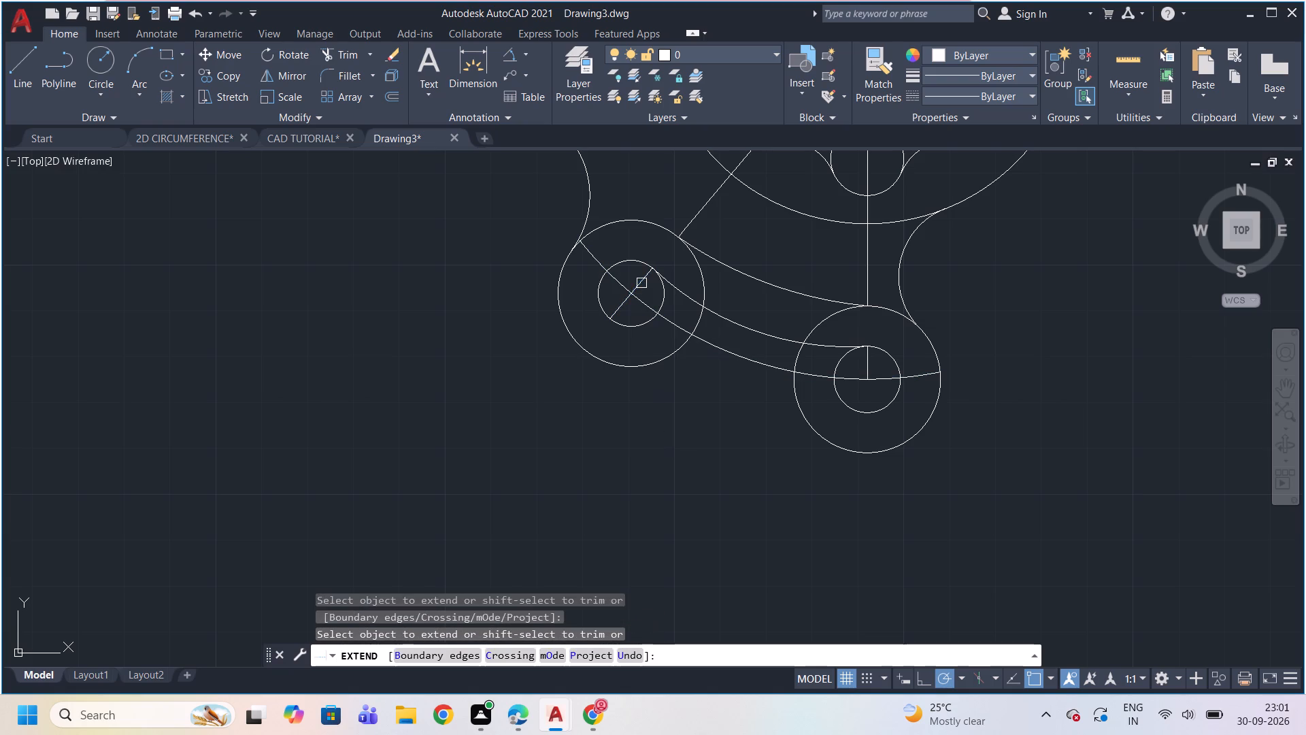
pyautogui.click(868, 363)
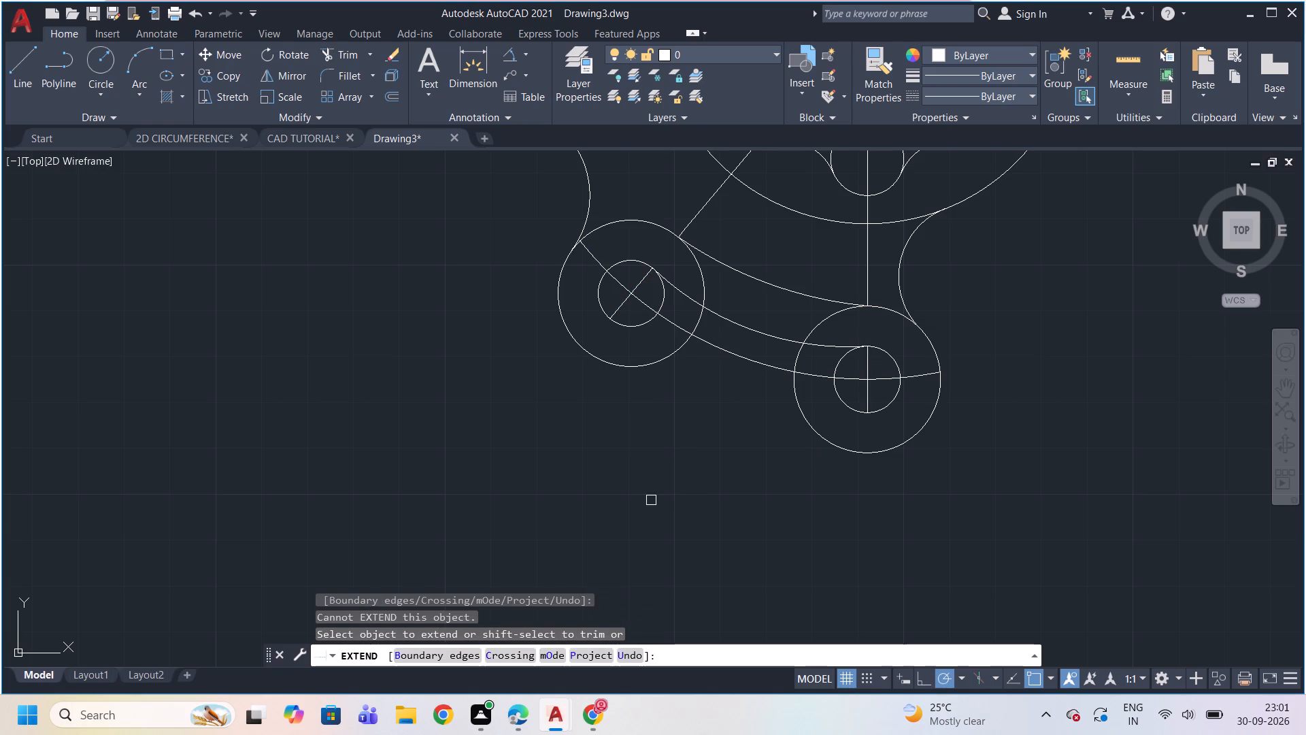
pyautogui.press('Escape')
# Draw a three-point arc joining the lower ends of the centre lines on the two lower bosses' inner circles.
pyautogui.click(142, 86)
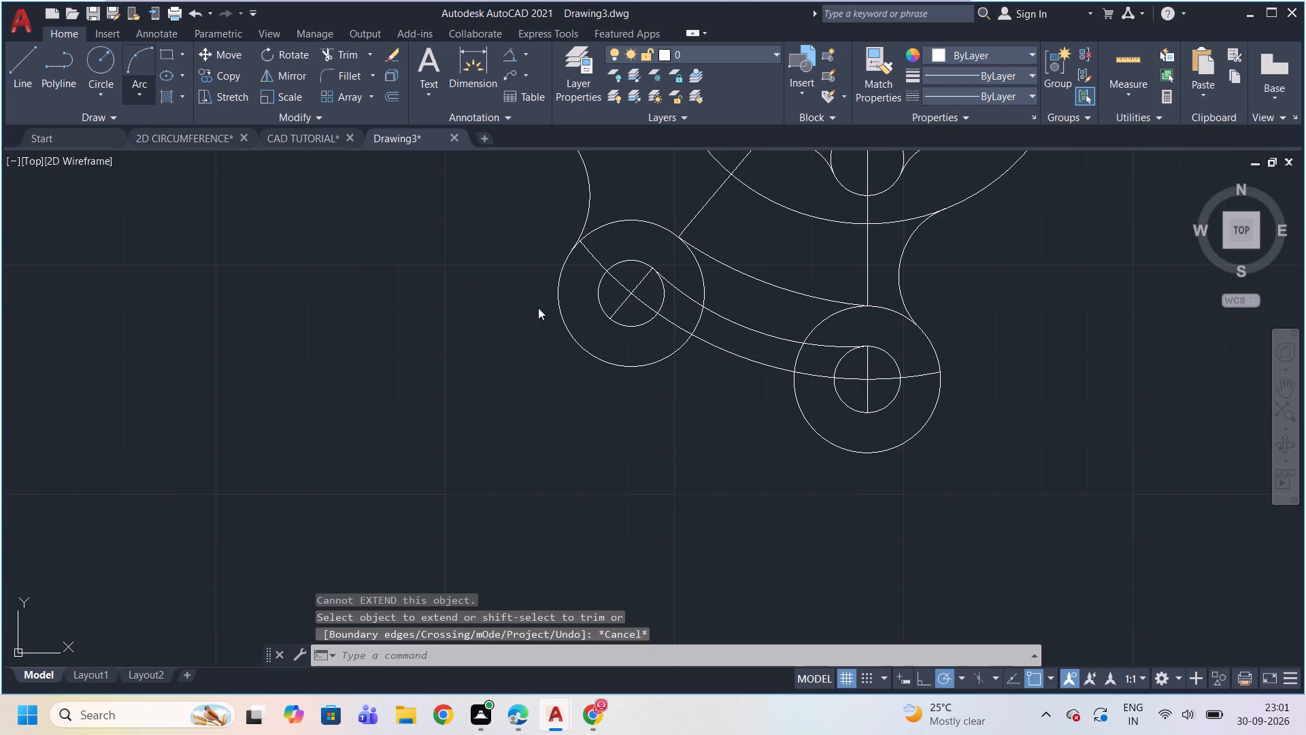
pyautogui.click(221, 134)
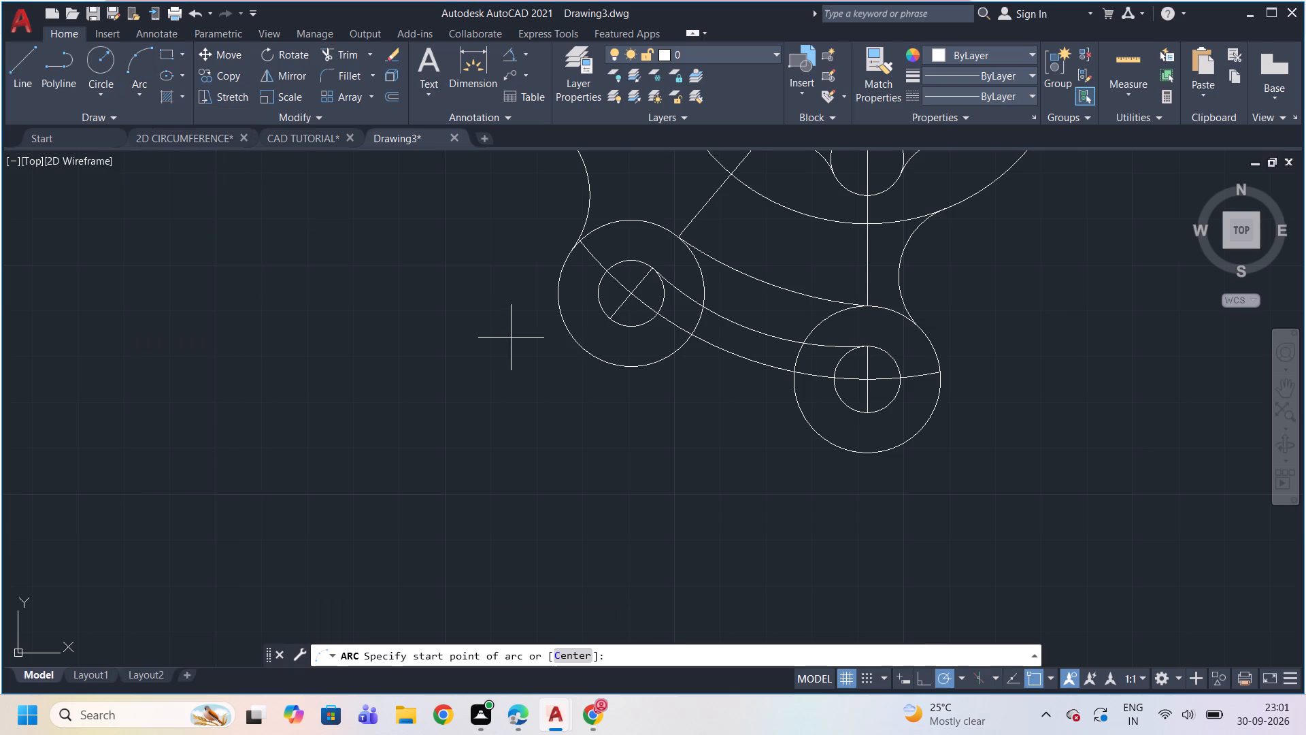
pyautogui.click(607, 322)
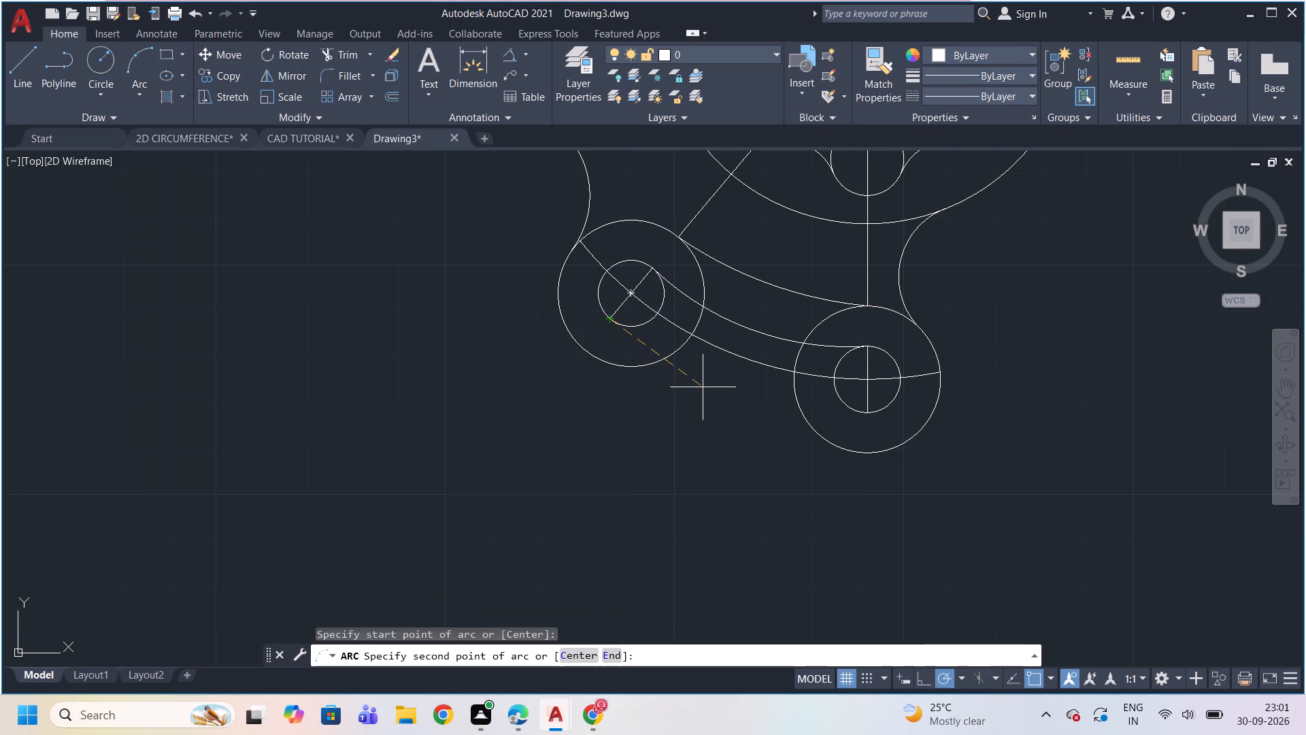
pyautogui.click(721, 380)
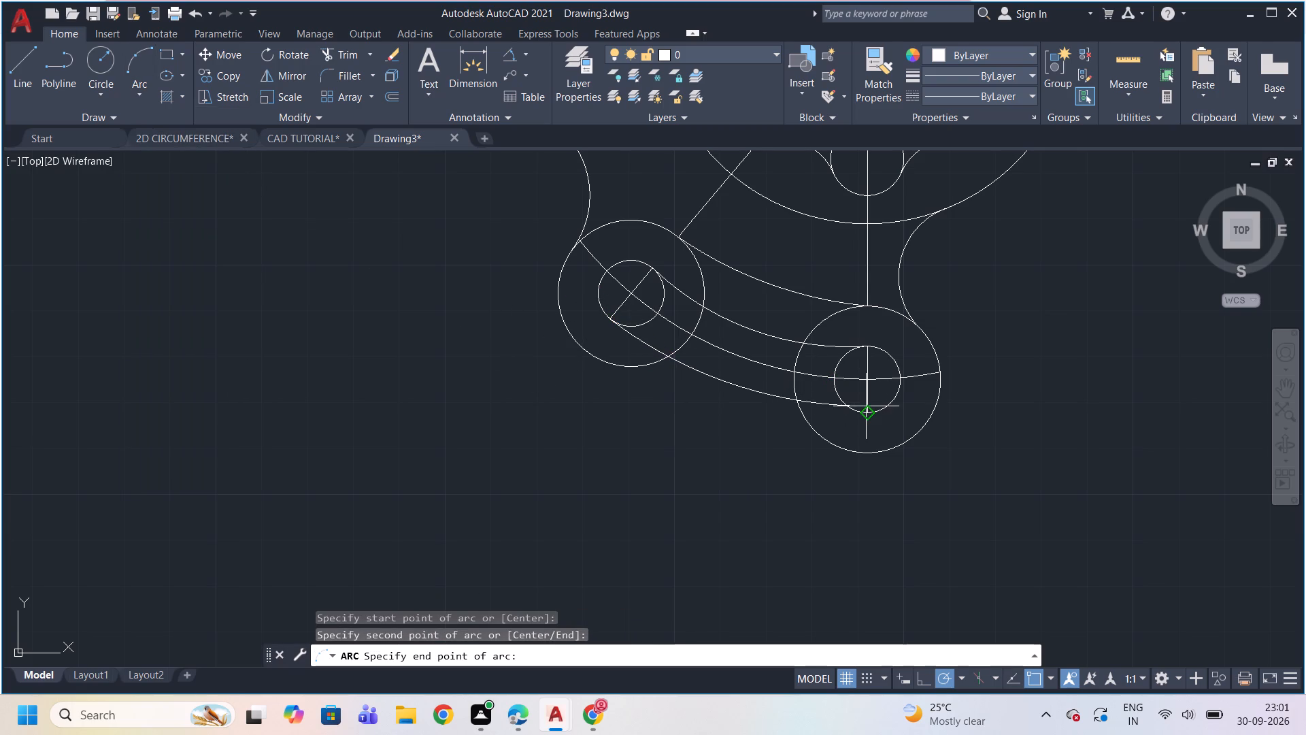
pyautogui.click(871, 411)
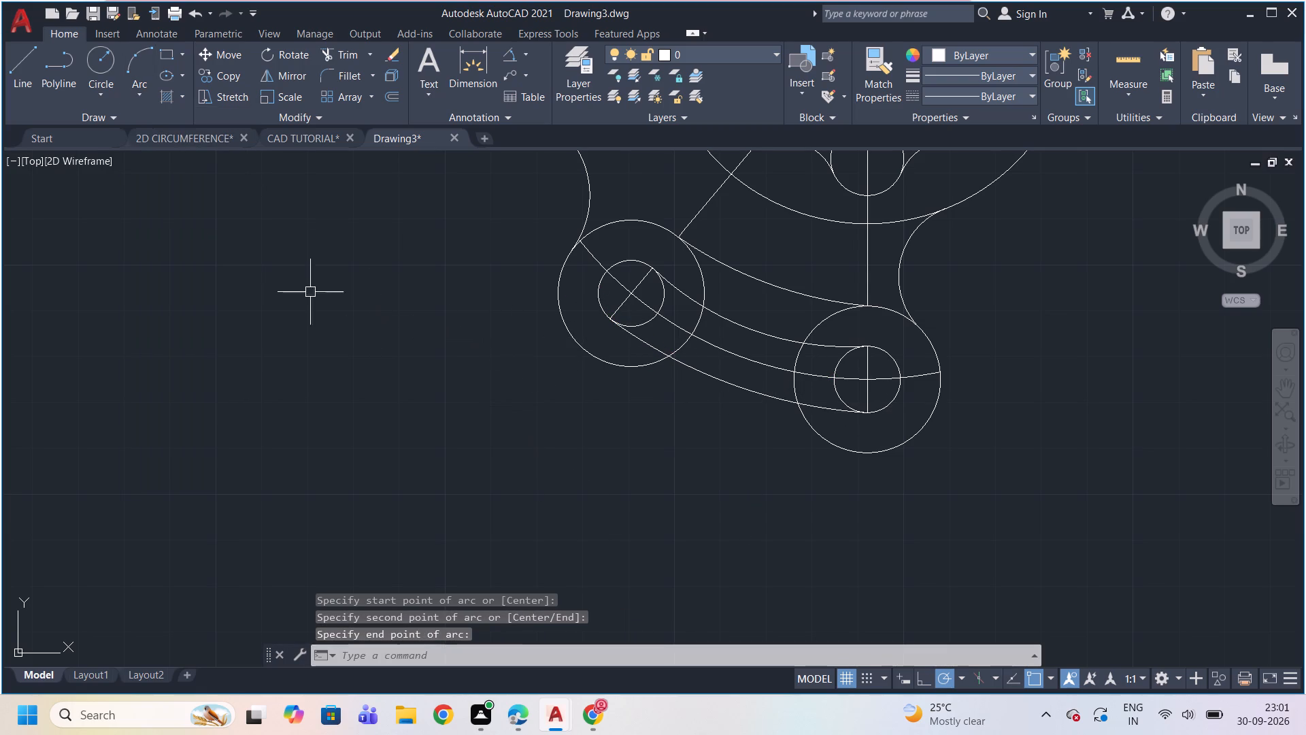
pyautogui.press('Escape')
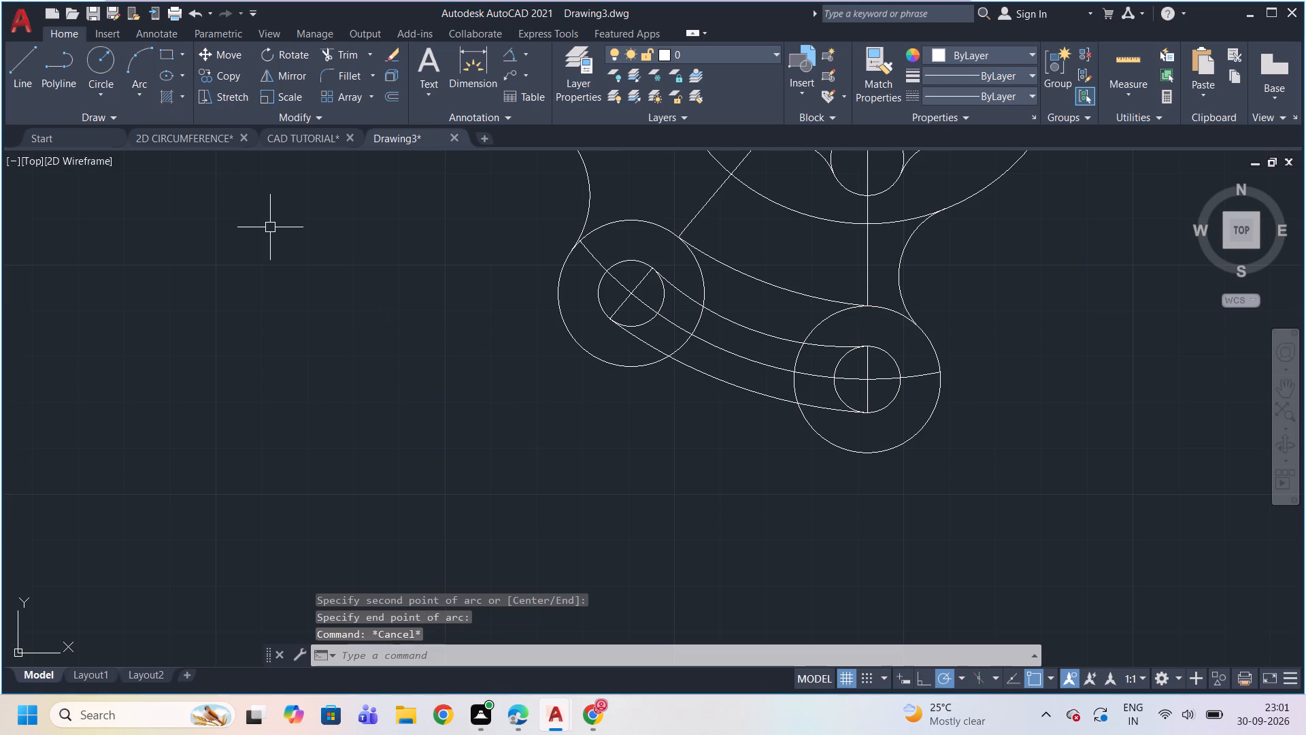
# Extend the angled and vertical centre lines from the inner circles to the lower edges of both bosses' outer circles.
pyautogui.write('EX')
pyautogui.press('Return')
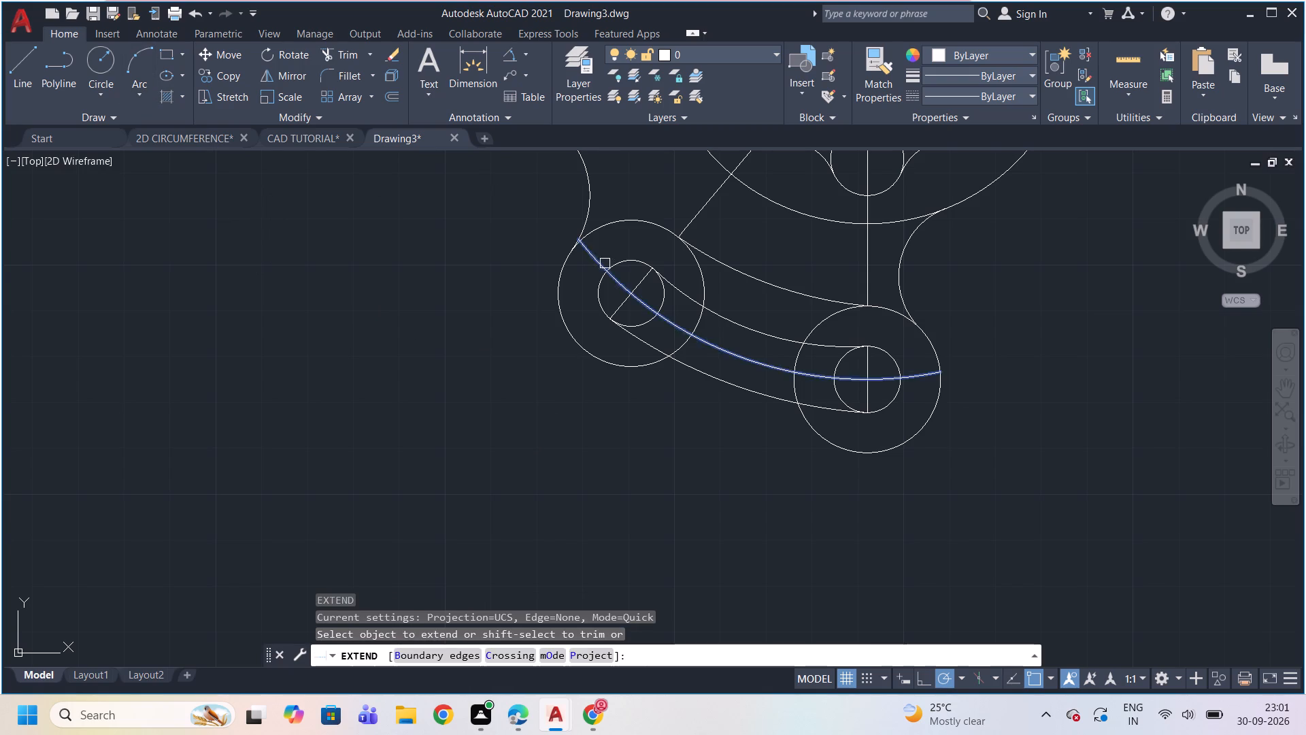
pyautogui.click(621, 304)
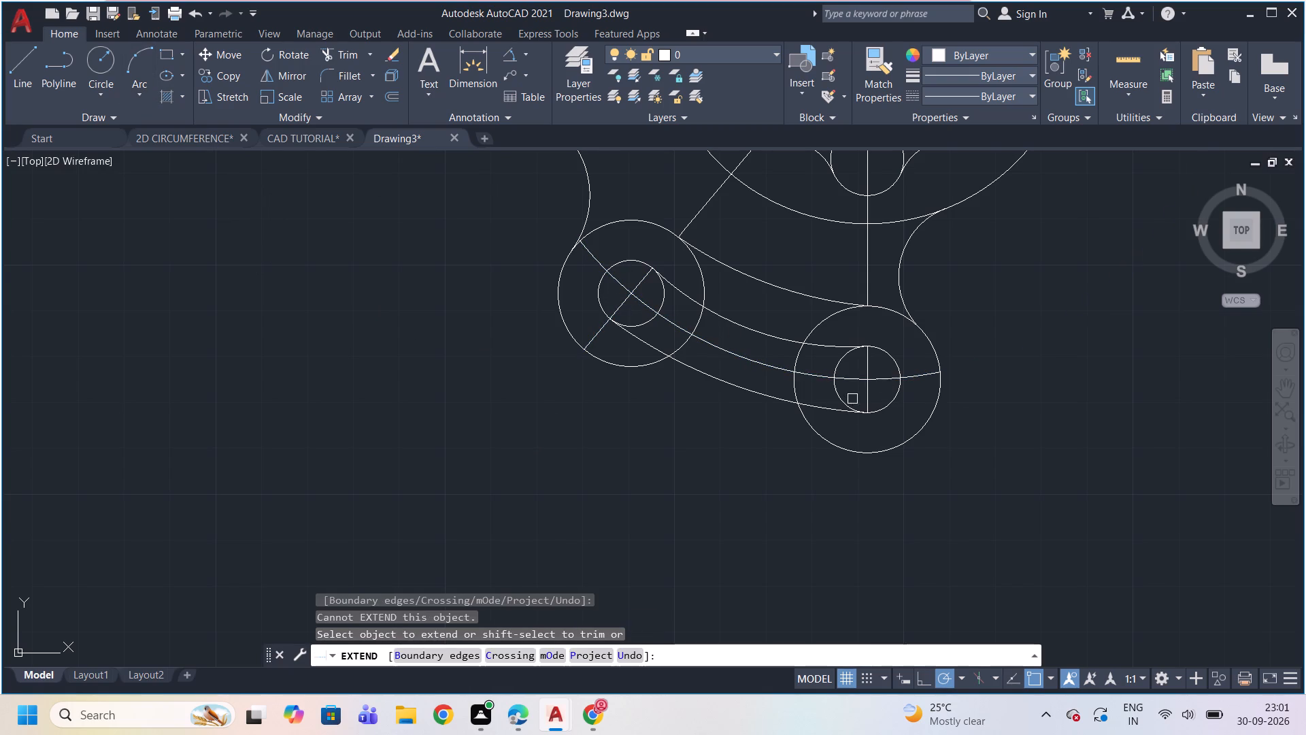
pyautogui.click(865, 399)
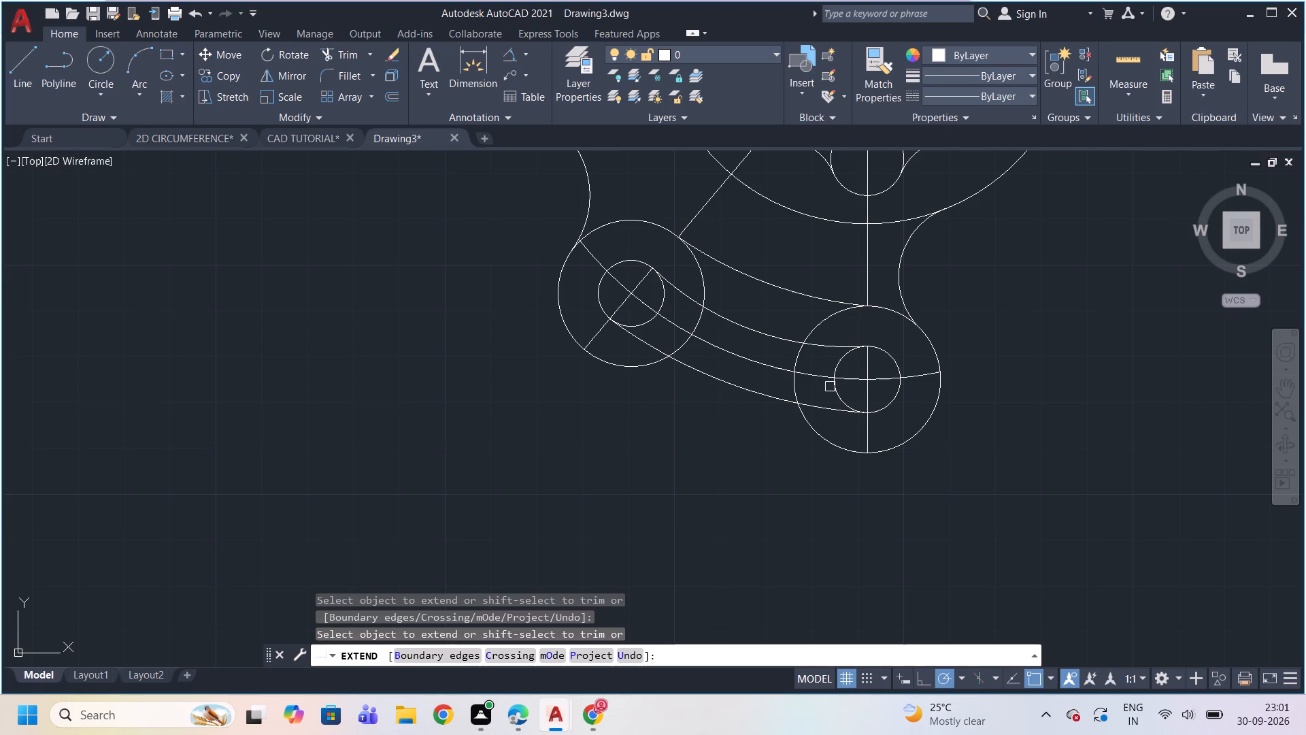
# Draw a three-point arc joining the lower ends of the centre lines on the two lower bosses' outer circles.
pyautogui.click(144, 86)
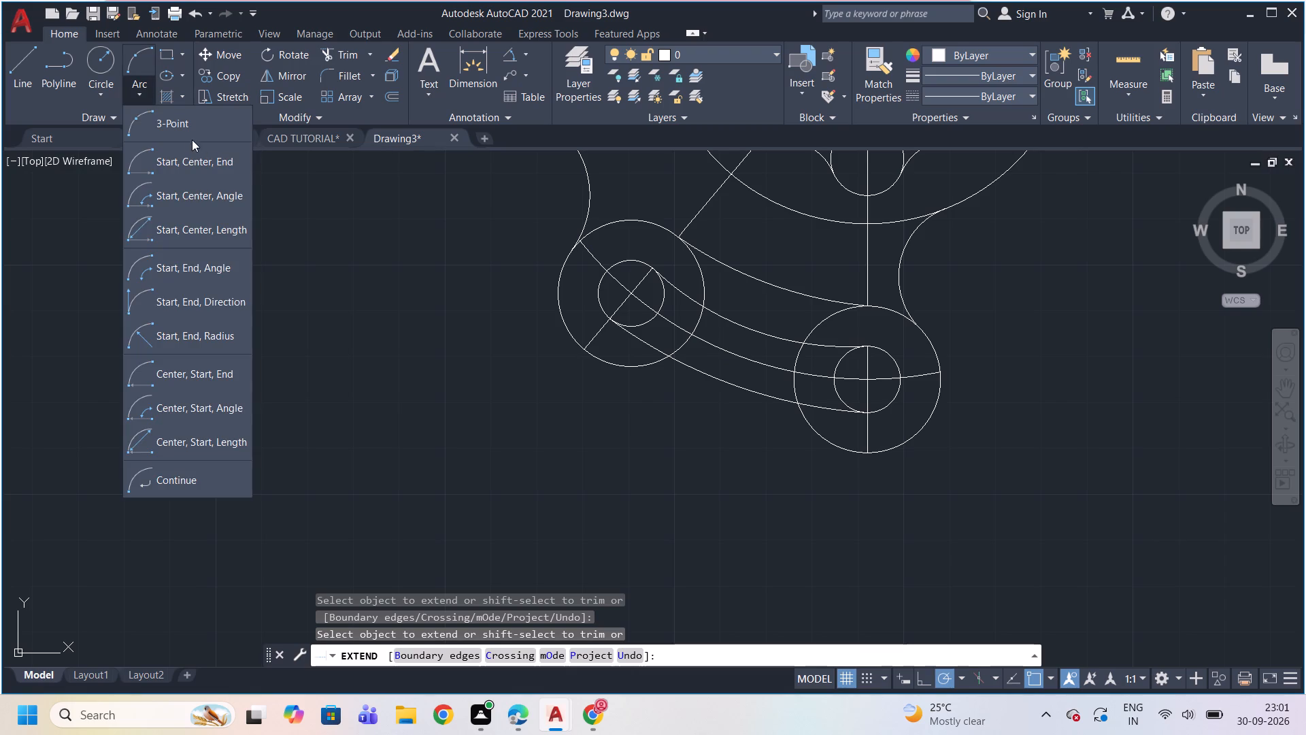
pyautogui.click(190, 133)
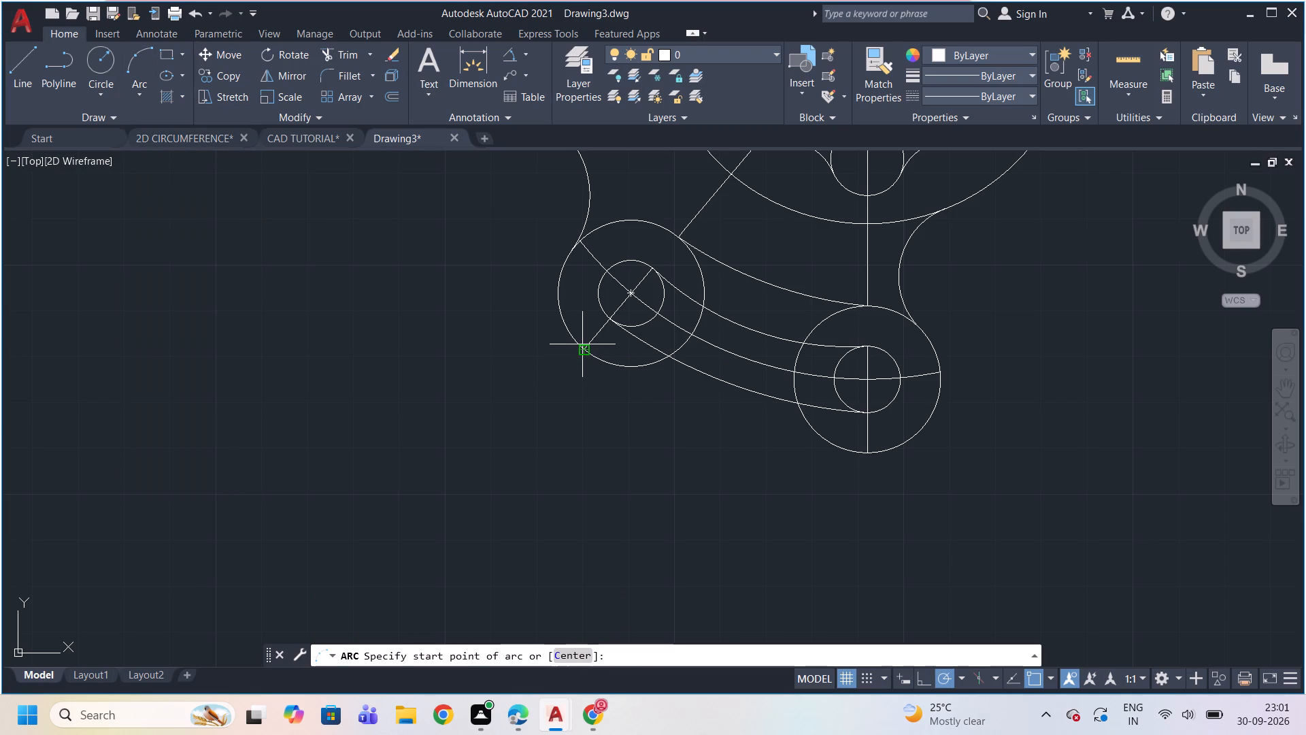
pyautogui.click(584, 346)
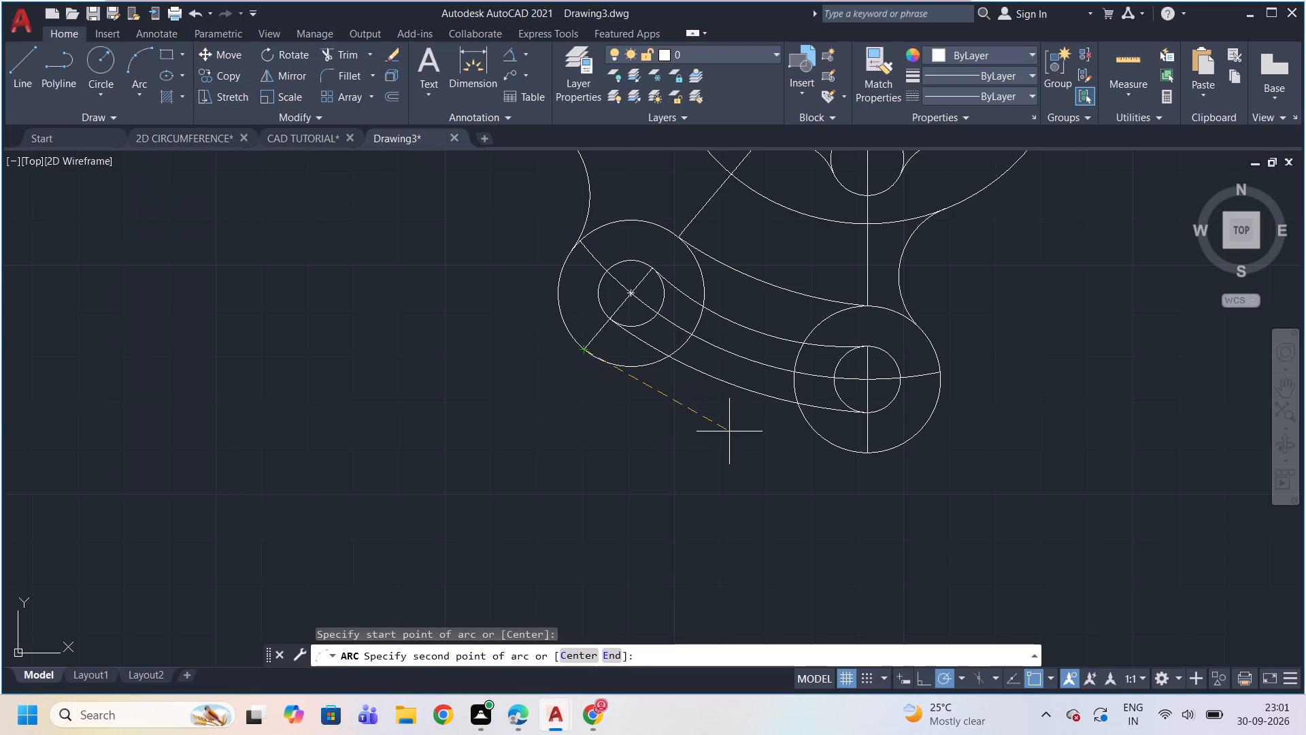
pyautogui.click(729, 431)
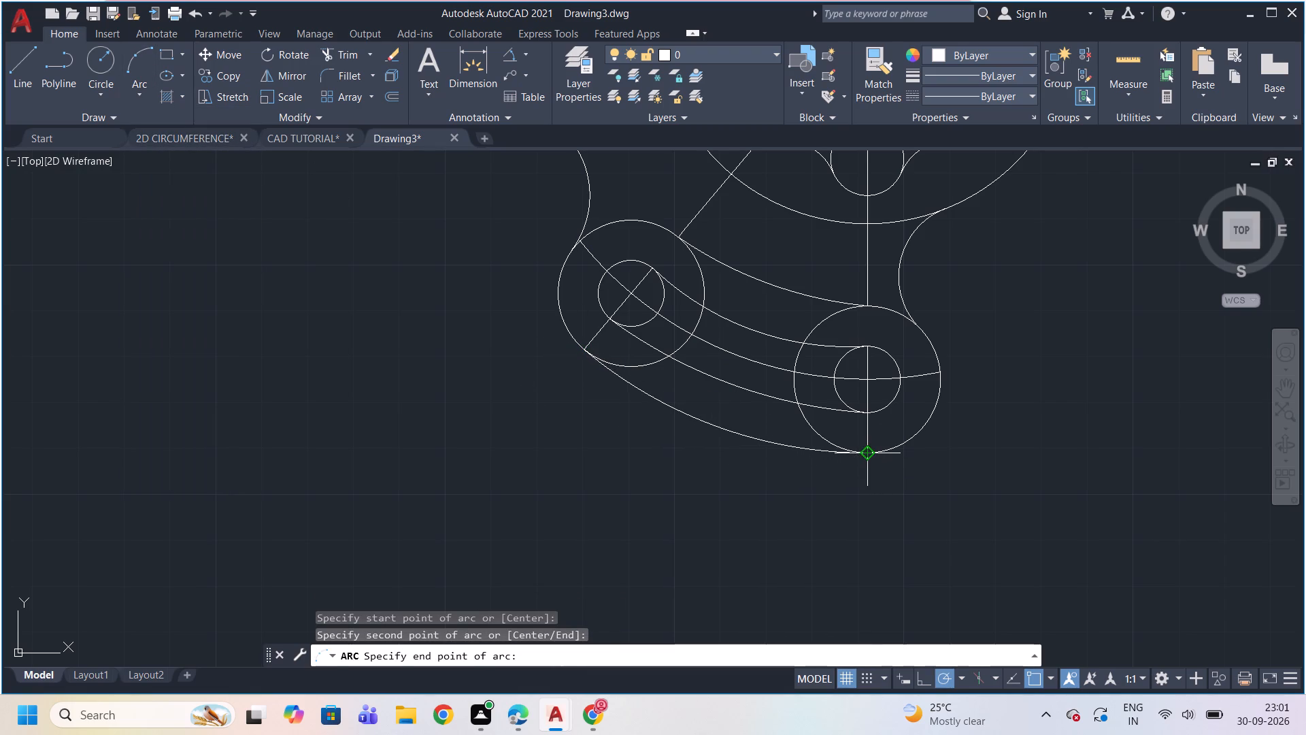
pyautogui.click(866, 454)
# Trim away the parts of both lower bosses' outer circles that lie between the upper and lower outer connecting arcs.
pyautogui.scroll(-1, 877, 538)
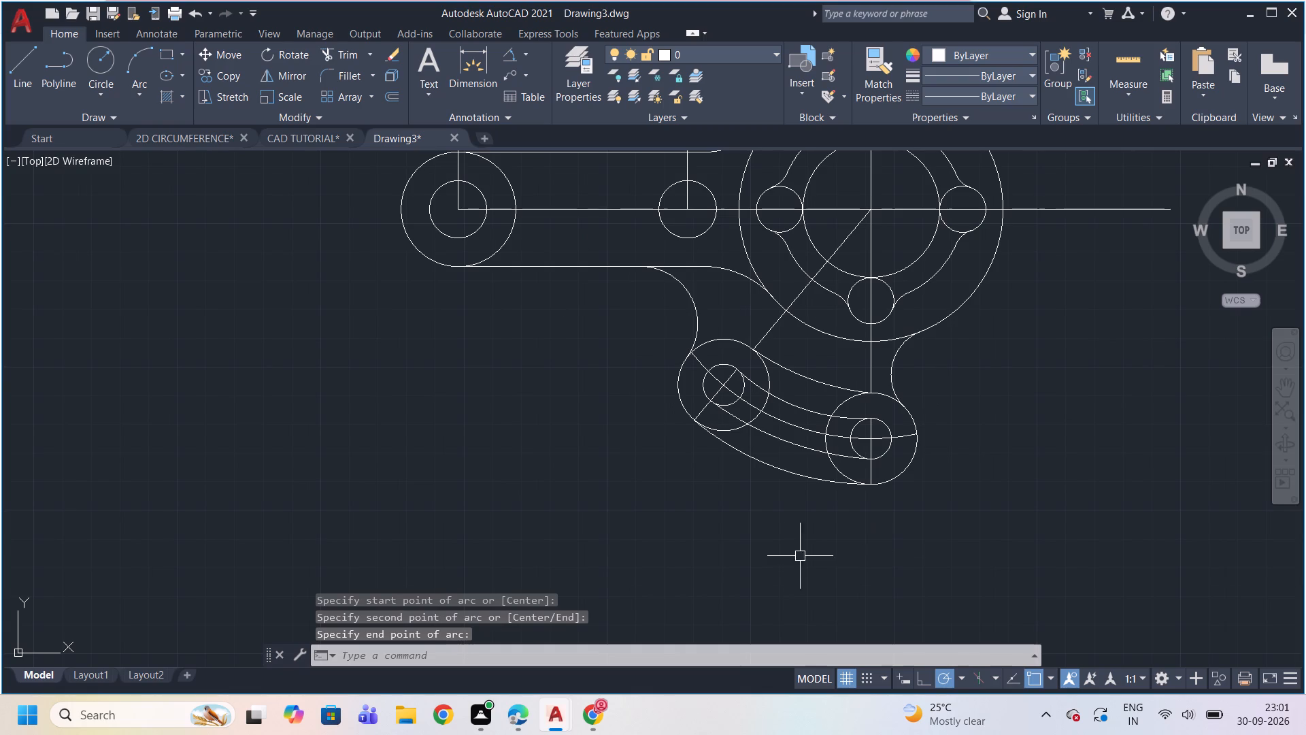
pyautogui.write('TR')
pyautogui.press('Return')
pyautogui.press('Return')
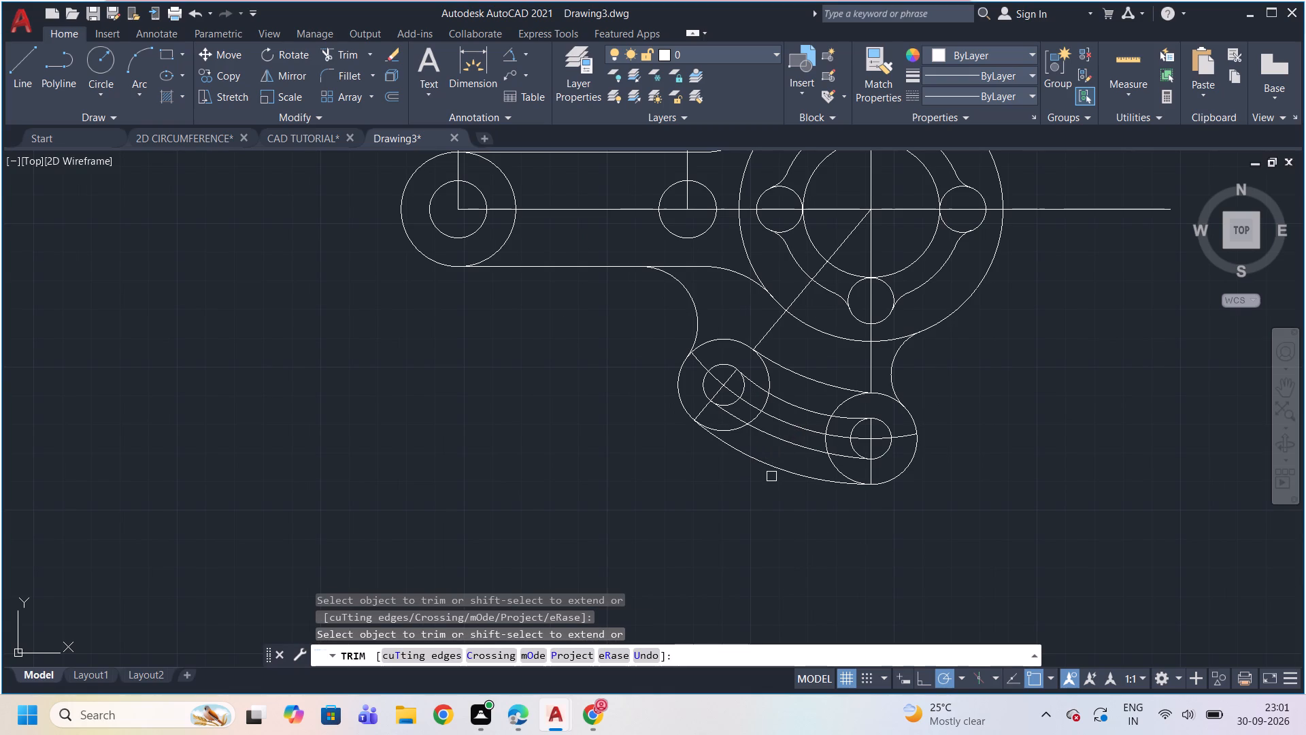
pyautogui.click(766, 375)
pyautogui.scroll(2, 769, 425)
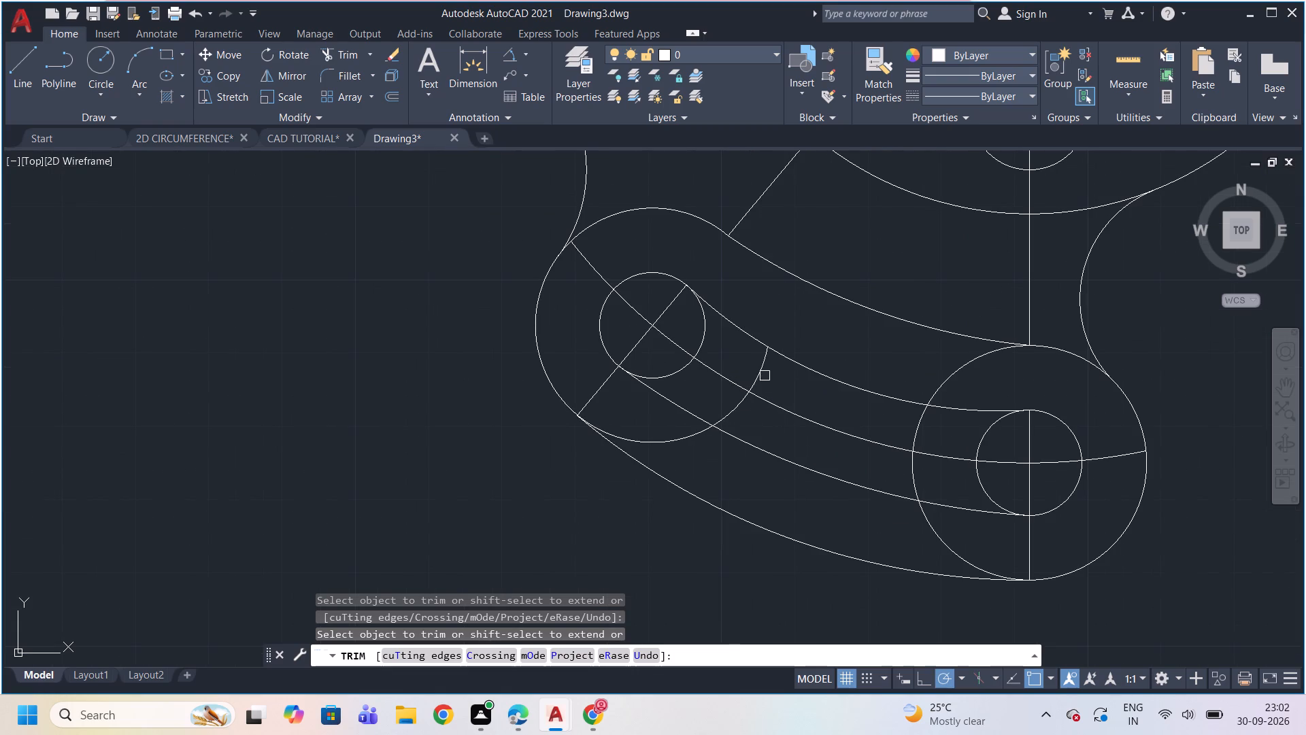
pyautogui.click(759, 375)
pyautogui.click(727, 416)
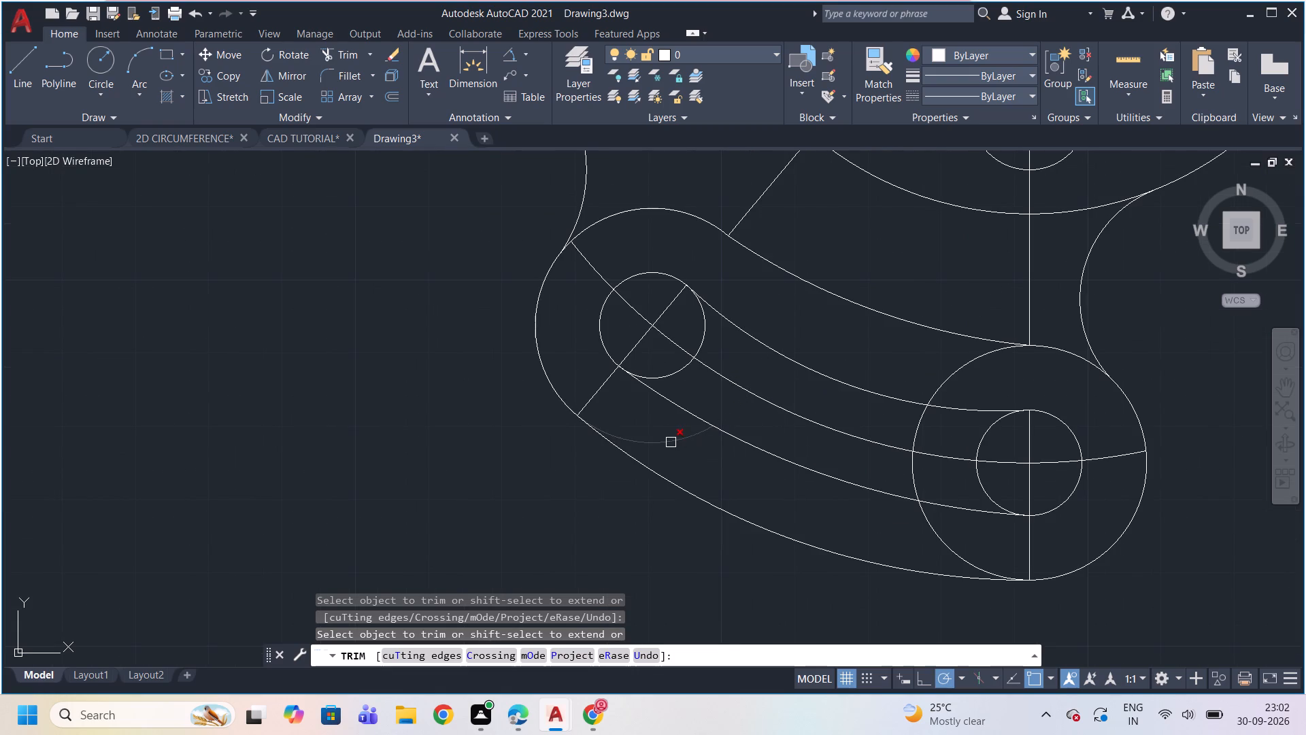
pyautogui.click(670, 442)
pyautogui.click(966, 367)
pyautogui.click(914, 432)
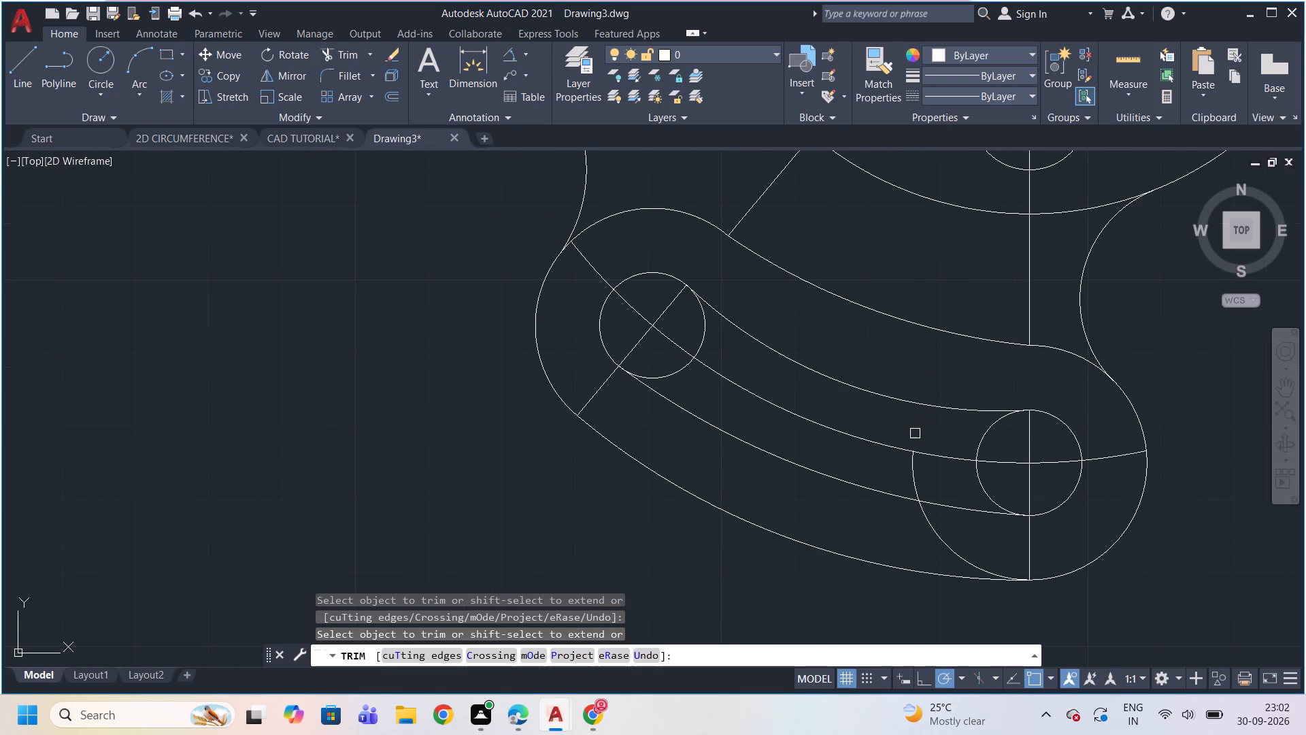
pyautogui.click(914, 478)
pyautogui.click(941, 540)
# Trim the flange's horizontal centre line on its right side, removing the parts beyond the outer circle and between it and the small hole.
pyautogui.scroll(-5, 960, 459)
pyautogui.scroll(2, 1016, 470)
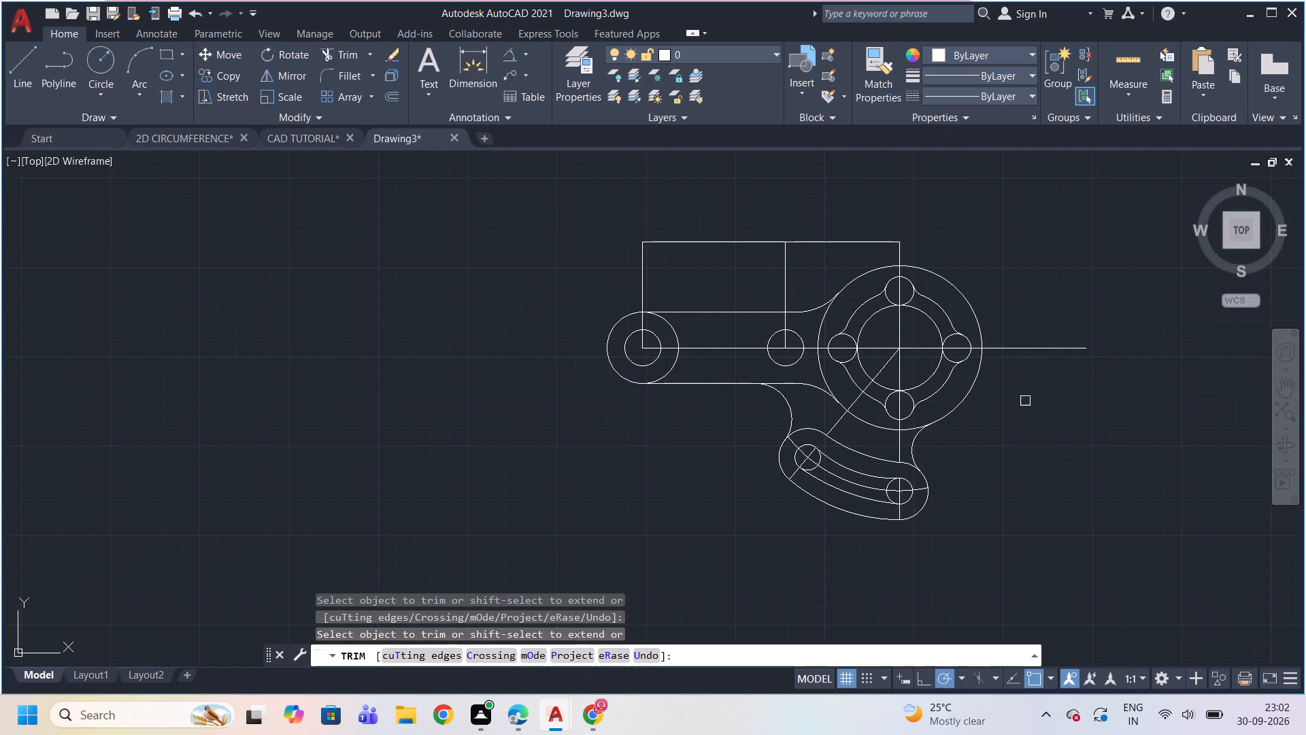
pyautogui.click(1054, 349)
pyautogui.click(1054, 349)
pyautogui.scroll(2, 1005, 379)
pyautogui.click(932, 300)
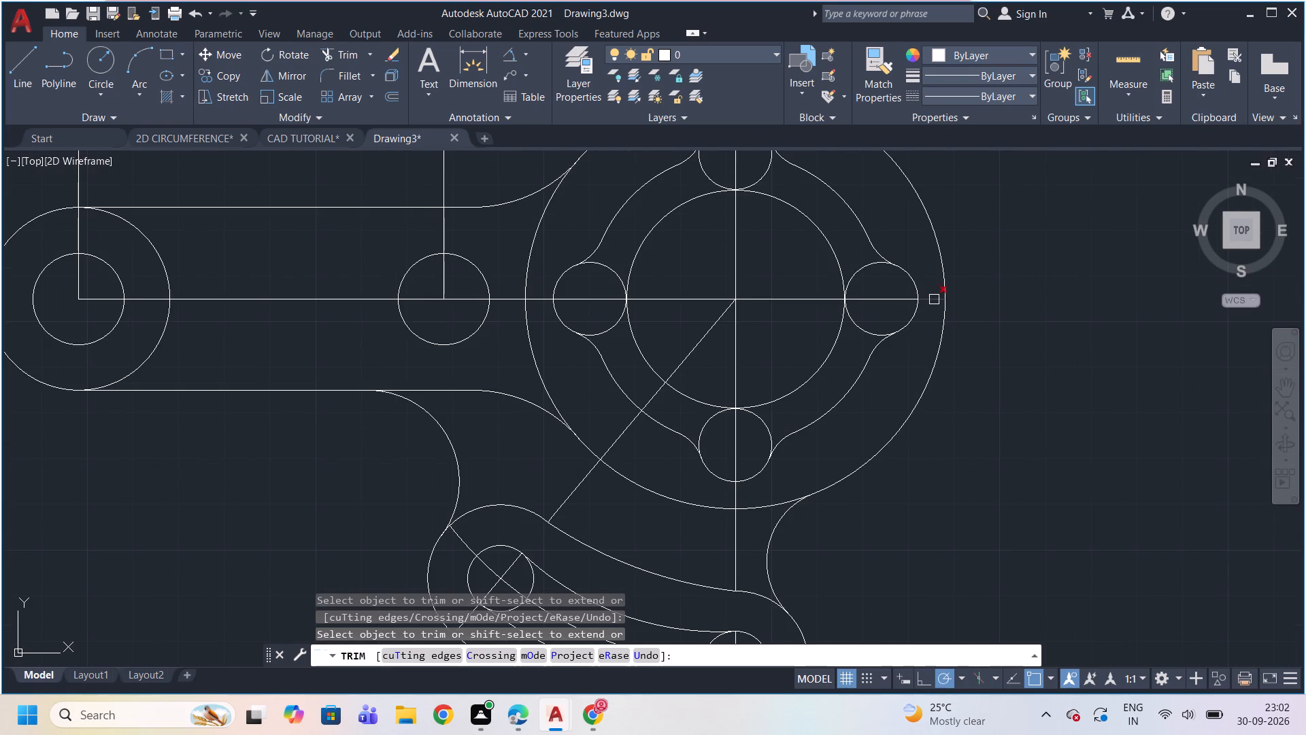
pyautogui.click(935, 301)
pyautogui.scroll(-1, 971, 425)
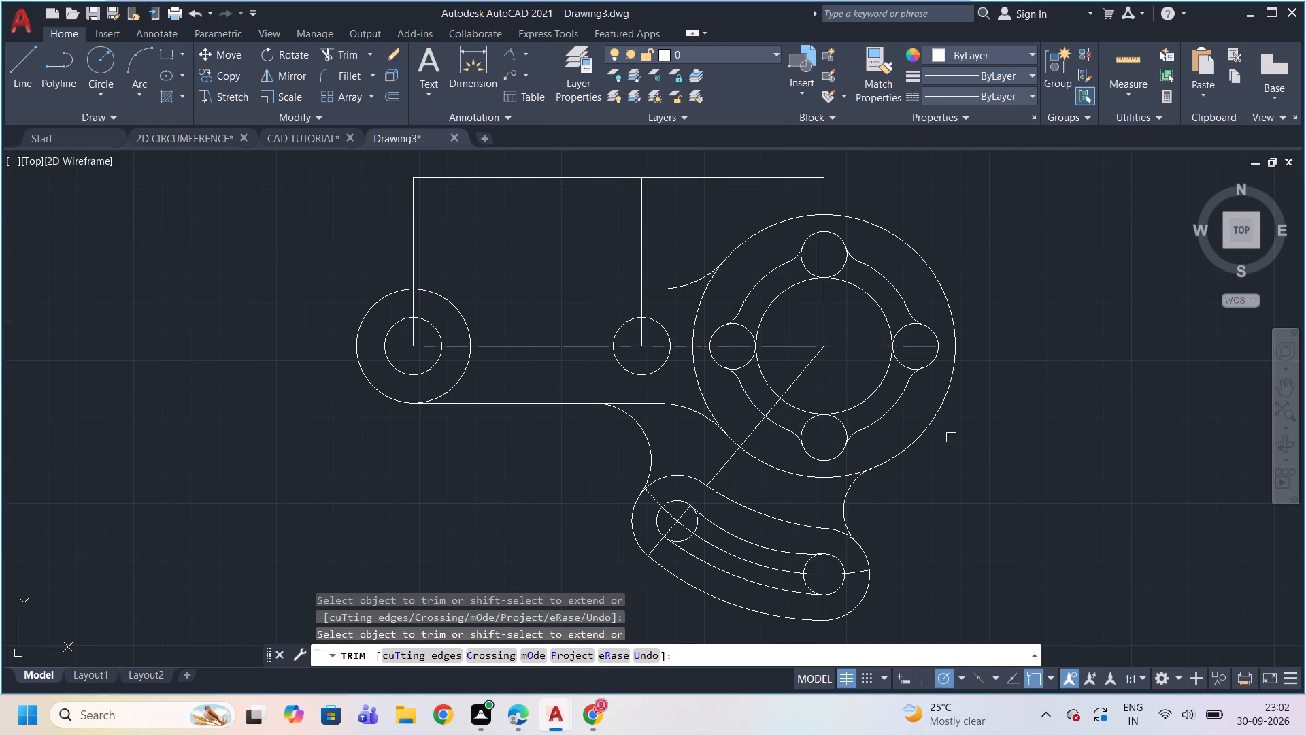
pyautogui.scroll(-2, 951, 436)
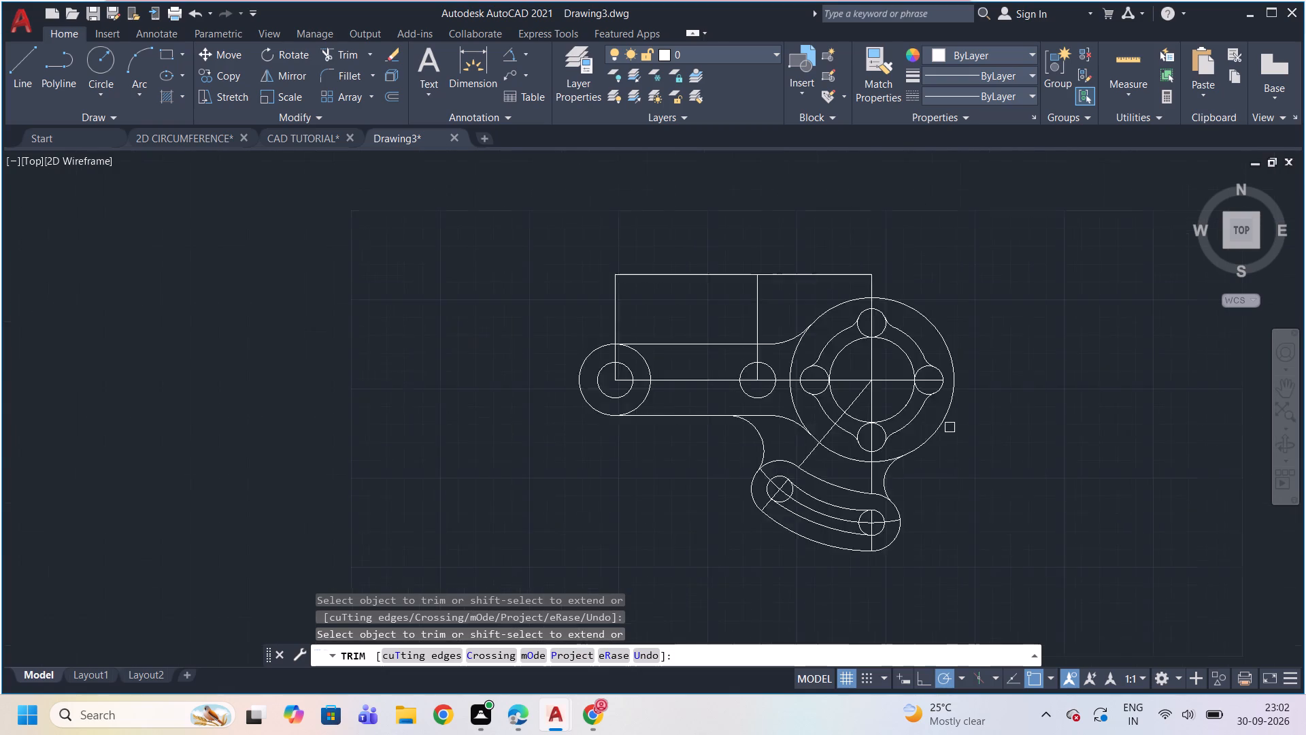
pyautogui.scroll(2, 937, 495)
pyautogui.scroll(-1, 937, 492)
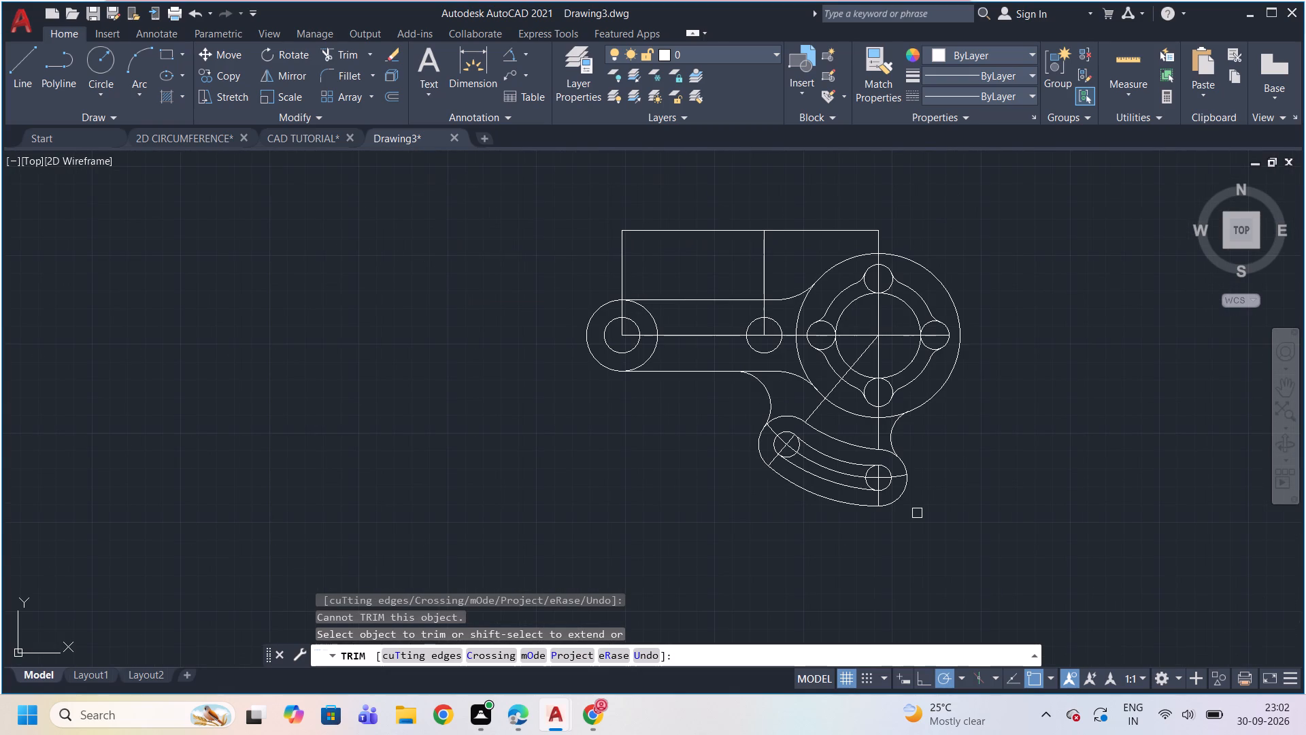
pyautogui.press('Escape')
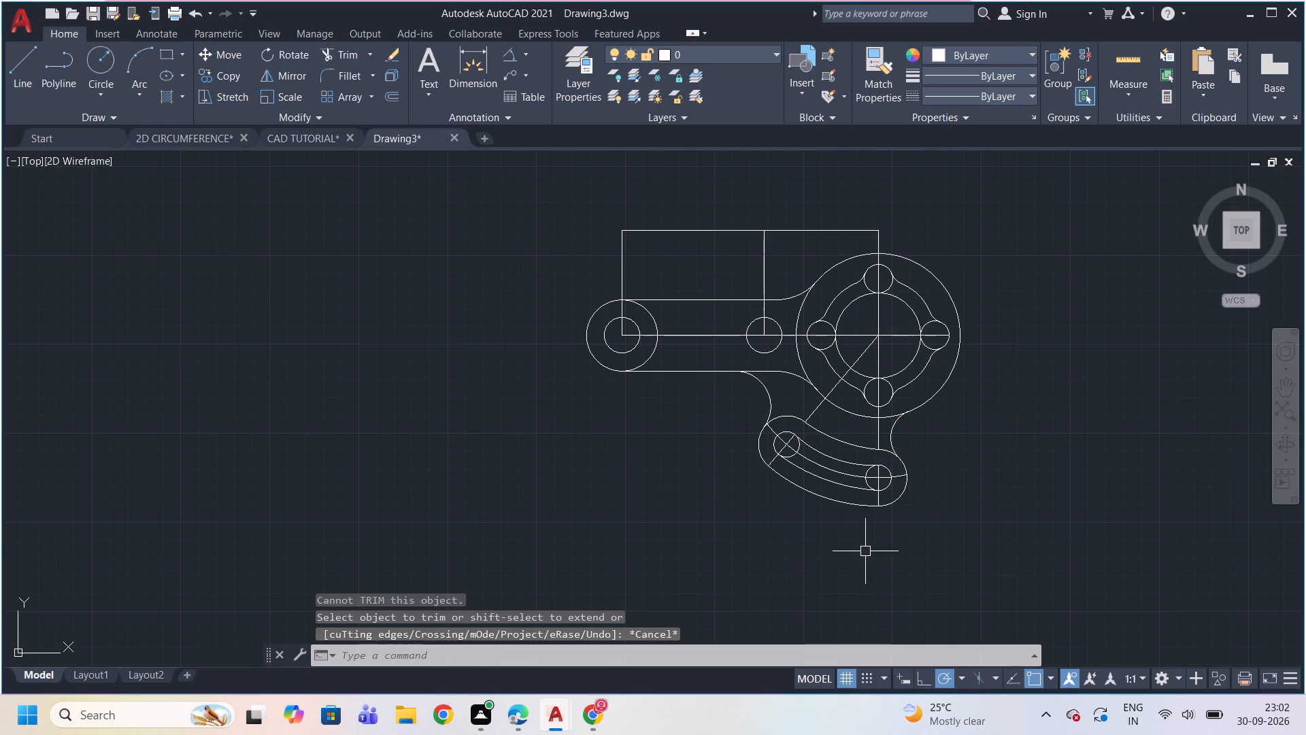
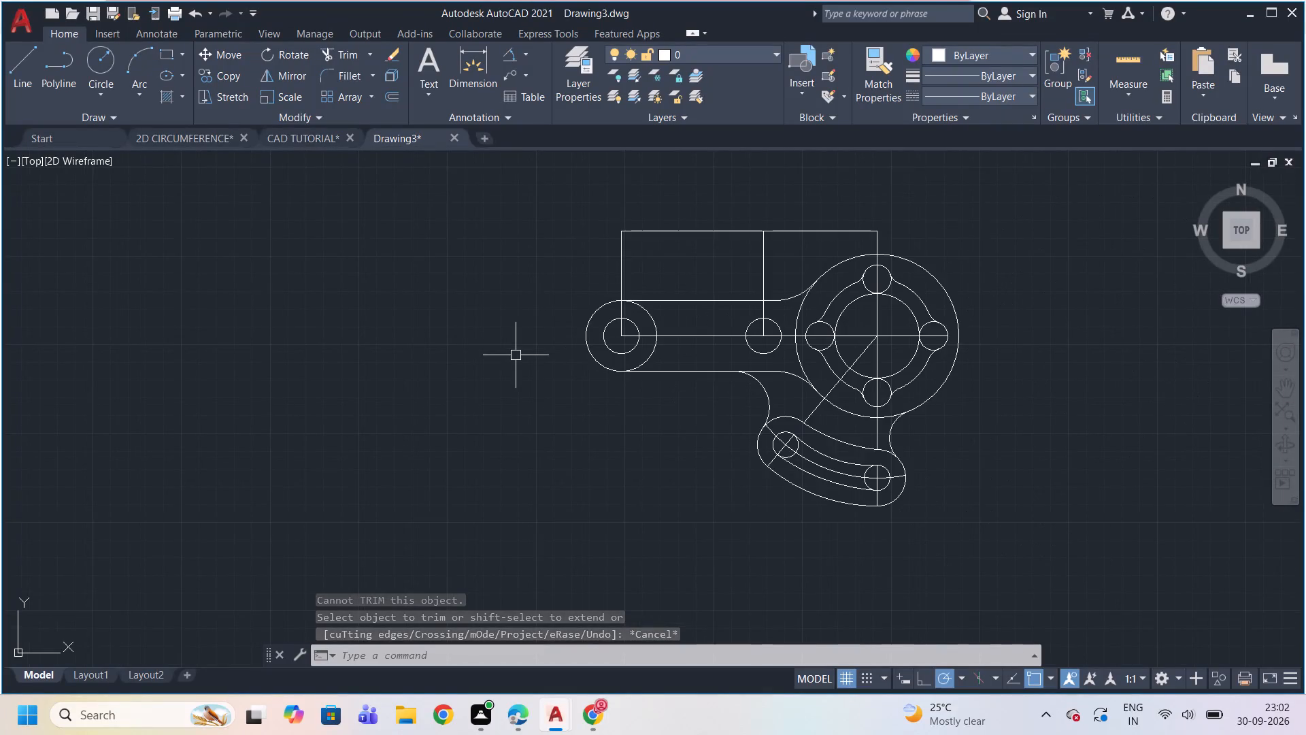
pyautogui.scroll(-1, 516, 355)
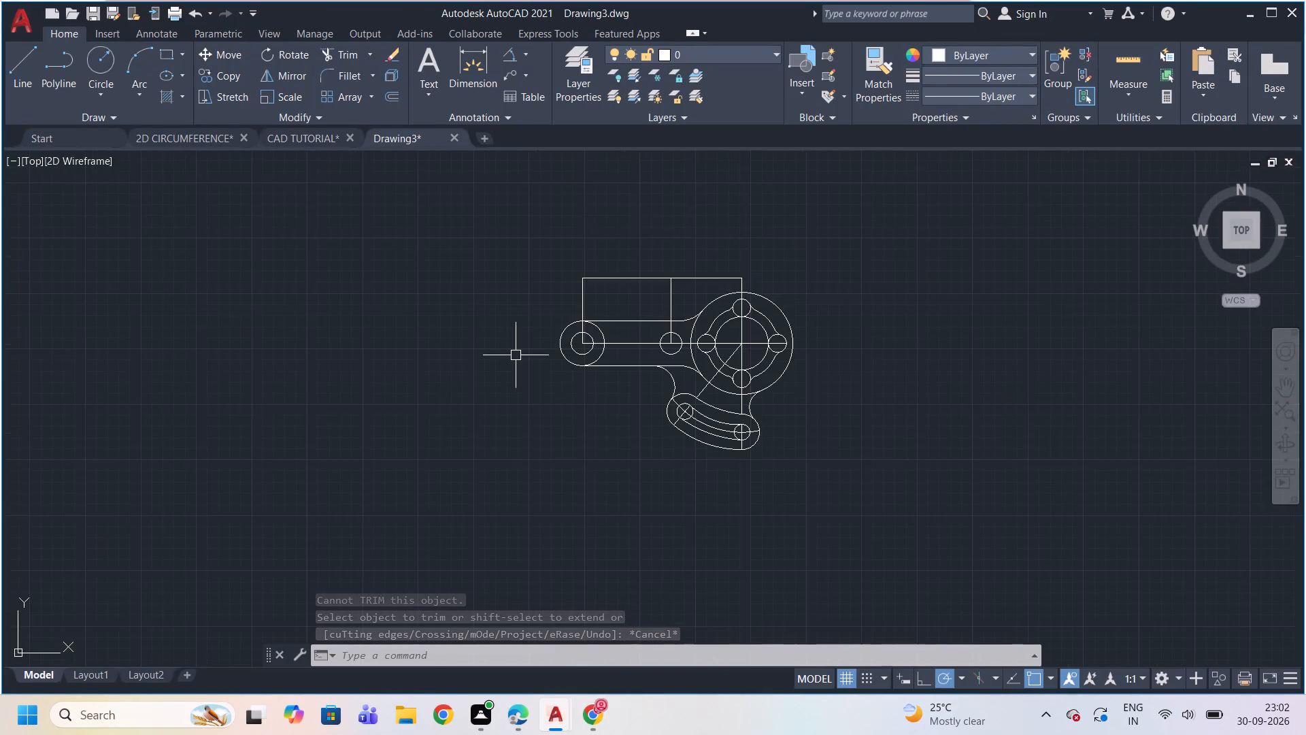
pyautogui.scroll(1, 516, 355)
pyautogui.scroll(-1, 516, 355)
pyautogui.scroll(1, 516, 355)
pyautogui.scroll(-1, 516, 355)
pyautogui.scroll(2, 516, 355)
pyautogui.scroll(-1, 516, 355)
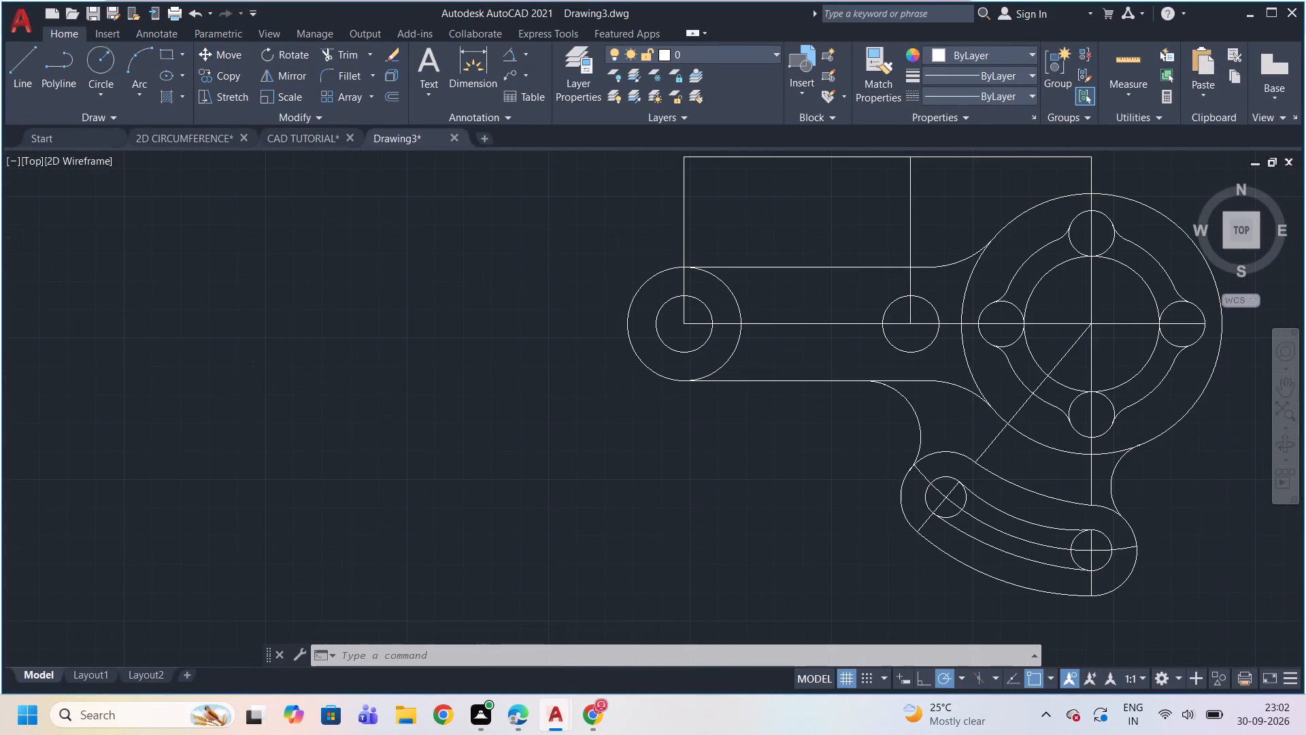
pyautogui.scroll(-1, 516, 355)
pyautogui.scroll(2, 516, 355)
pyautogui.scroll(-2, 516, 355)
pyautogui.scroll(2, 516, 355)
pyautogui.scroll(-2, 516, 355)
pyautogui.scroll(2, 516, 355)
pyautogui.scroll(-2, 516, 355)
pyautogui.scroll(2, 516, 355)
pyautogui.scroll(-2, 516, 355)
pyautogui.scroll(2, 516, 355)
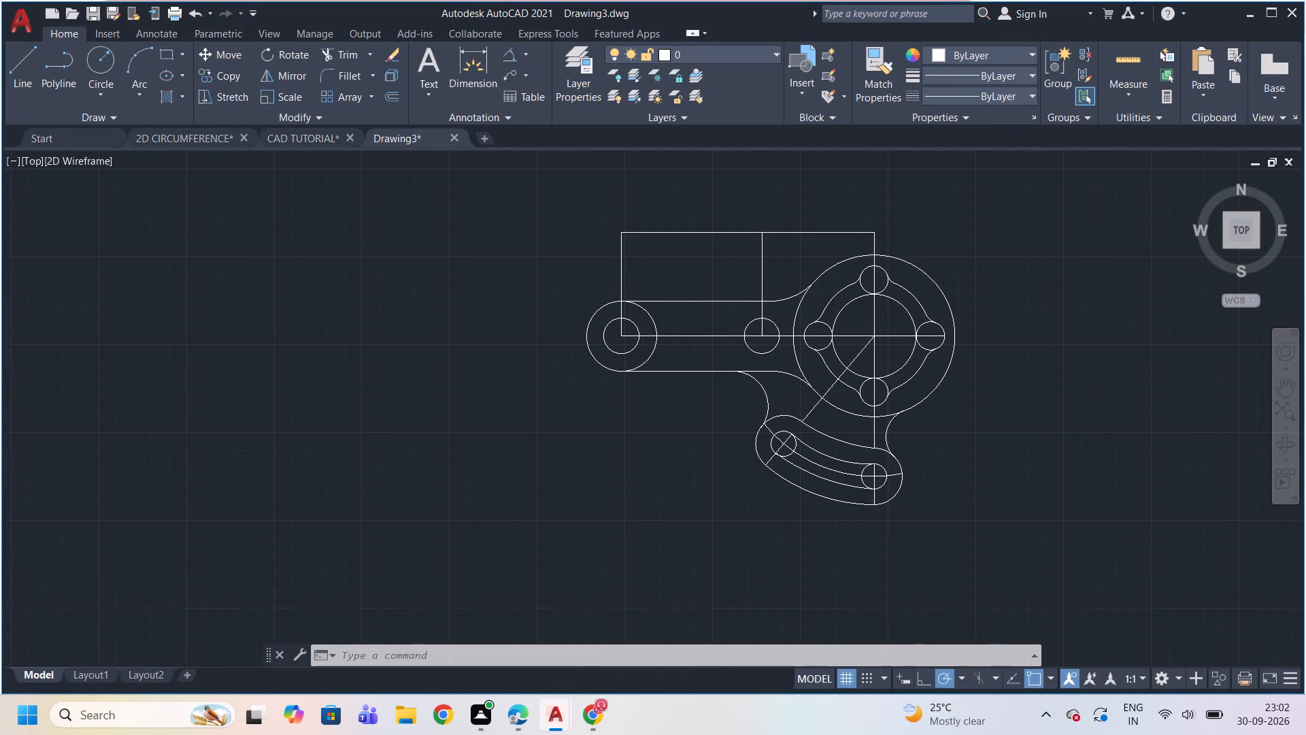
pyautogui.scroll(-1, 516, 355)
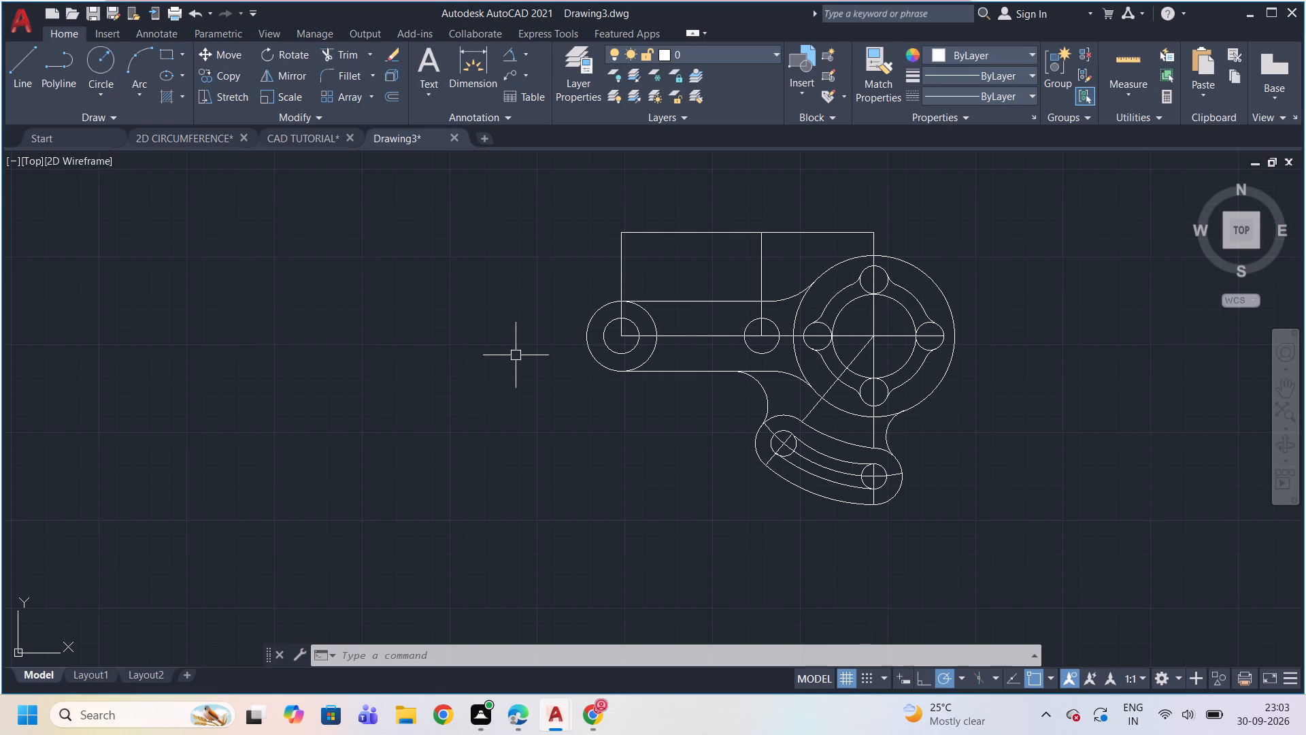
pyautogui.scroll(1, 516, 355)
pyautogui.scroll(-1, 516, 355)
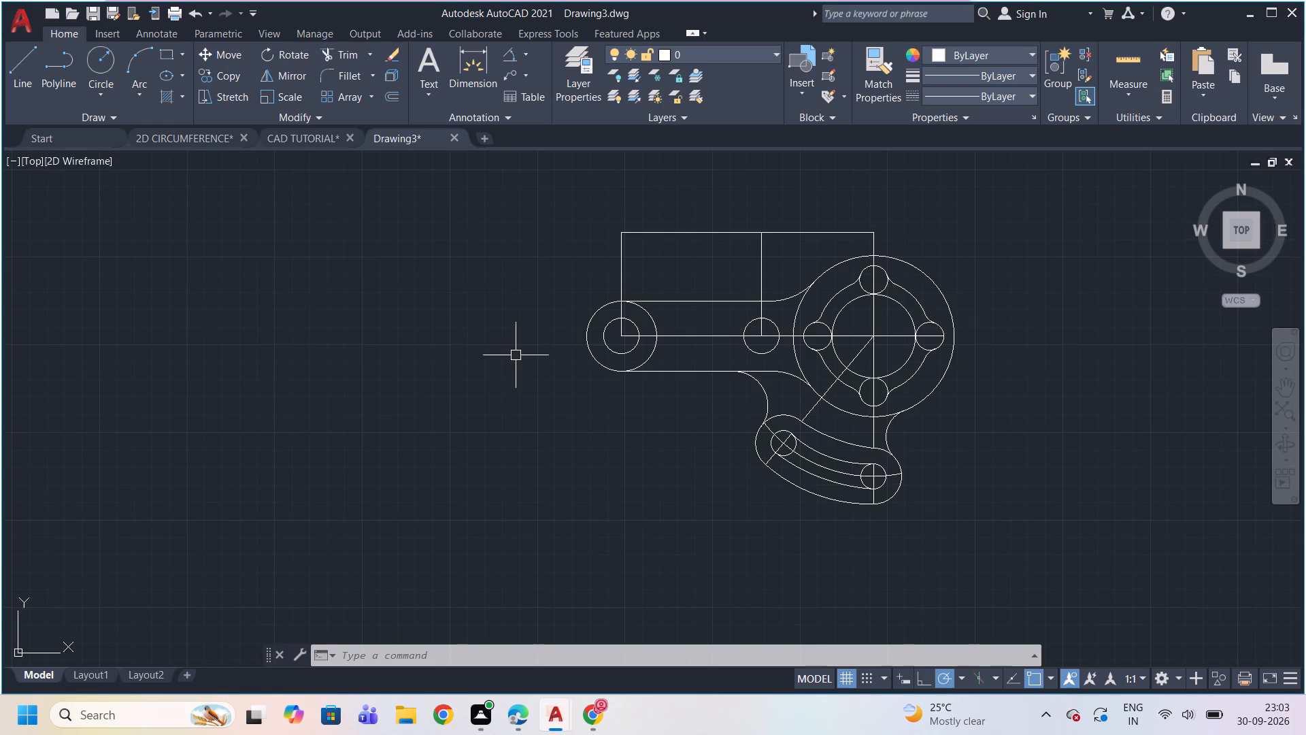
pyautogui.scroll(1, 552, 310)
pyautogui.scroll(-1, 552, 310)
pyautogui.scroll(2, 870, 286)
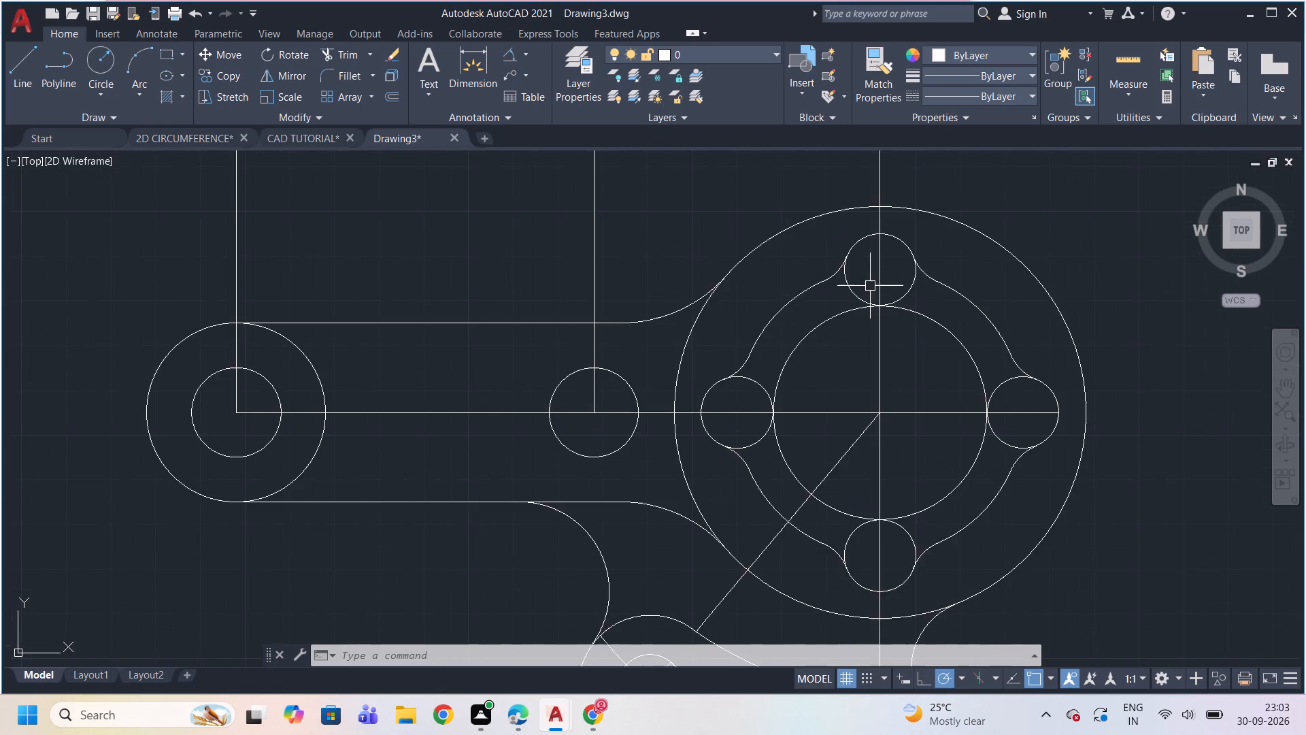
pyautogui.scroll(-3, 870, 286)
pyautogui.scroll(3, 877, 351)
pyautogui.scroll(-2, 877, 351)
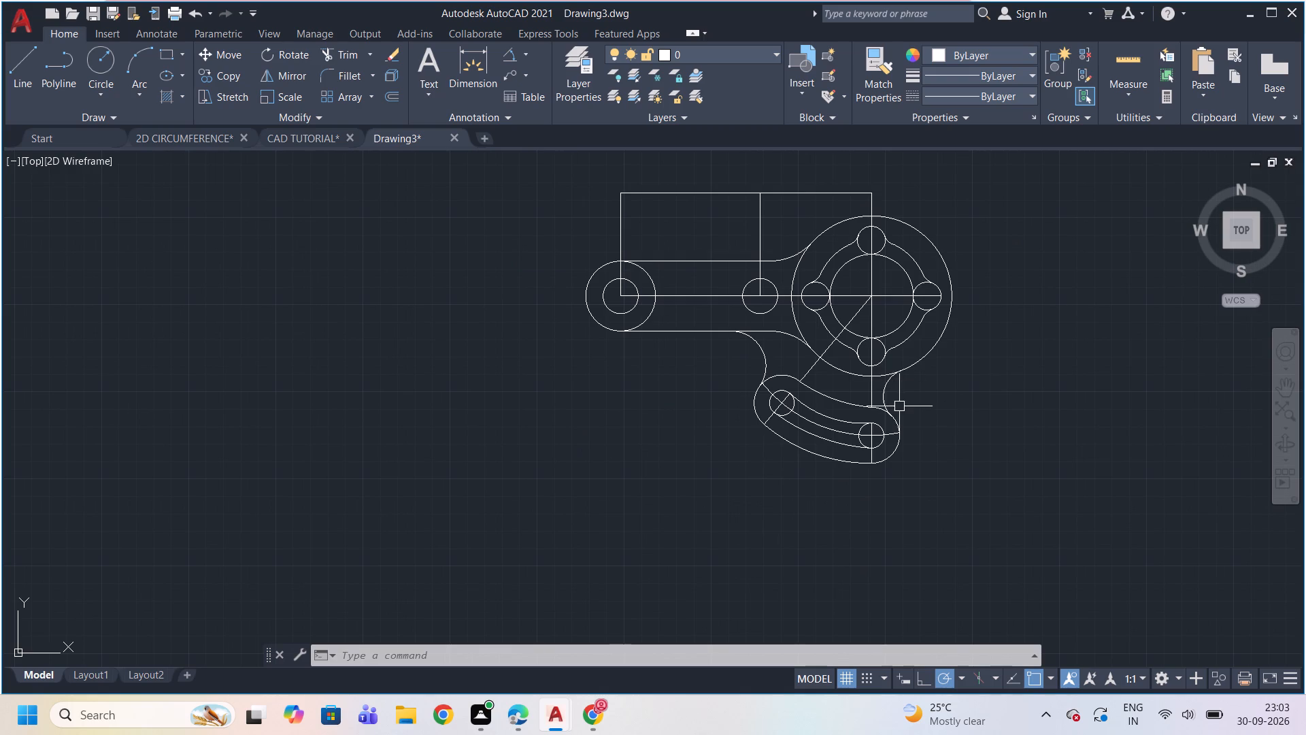
# Trim the inner circle on the angled centre line between the two slot arcs, including the thin sliver beside the upper arc.
pyautogui.scroll(-1, 789, 473)
pyautogui.scroll(2, 789, 473)
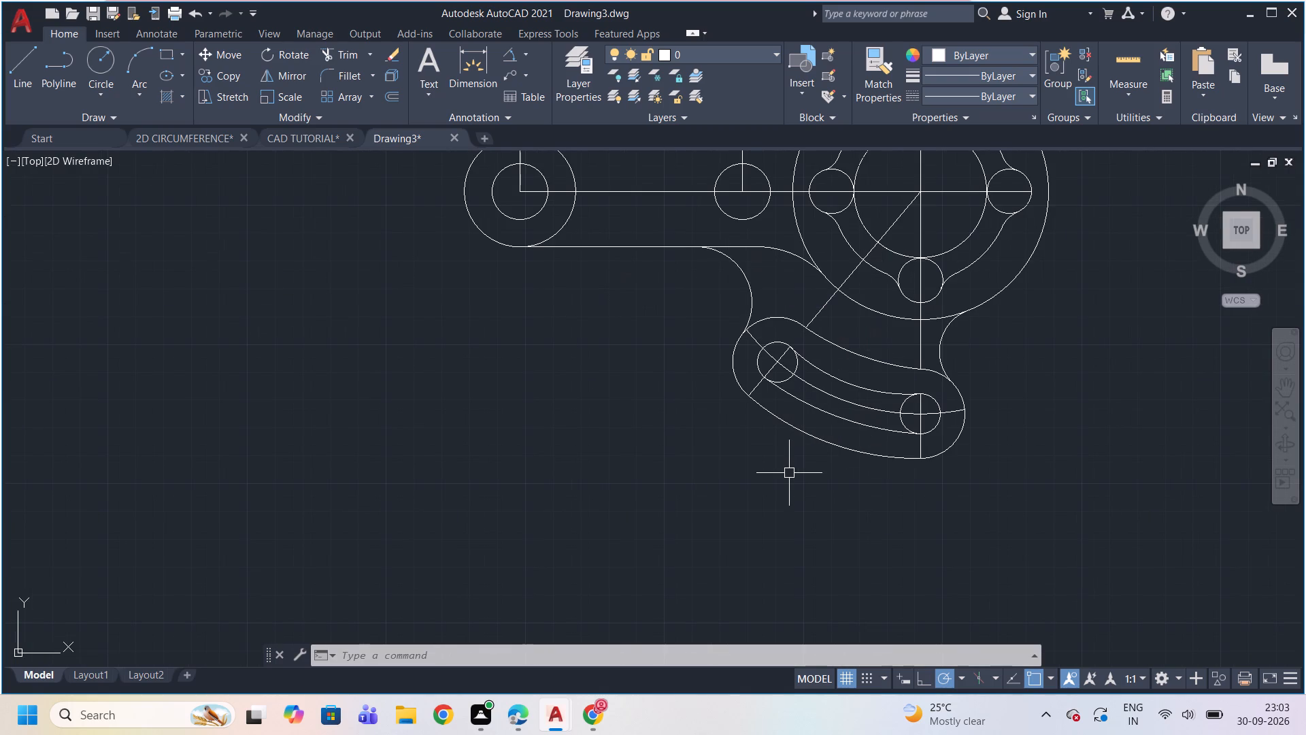
pyautogui.write('TR')
pyautogui.press('Return')
pyautogui.press('Return')
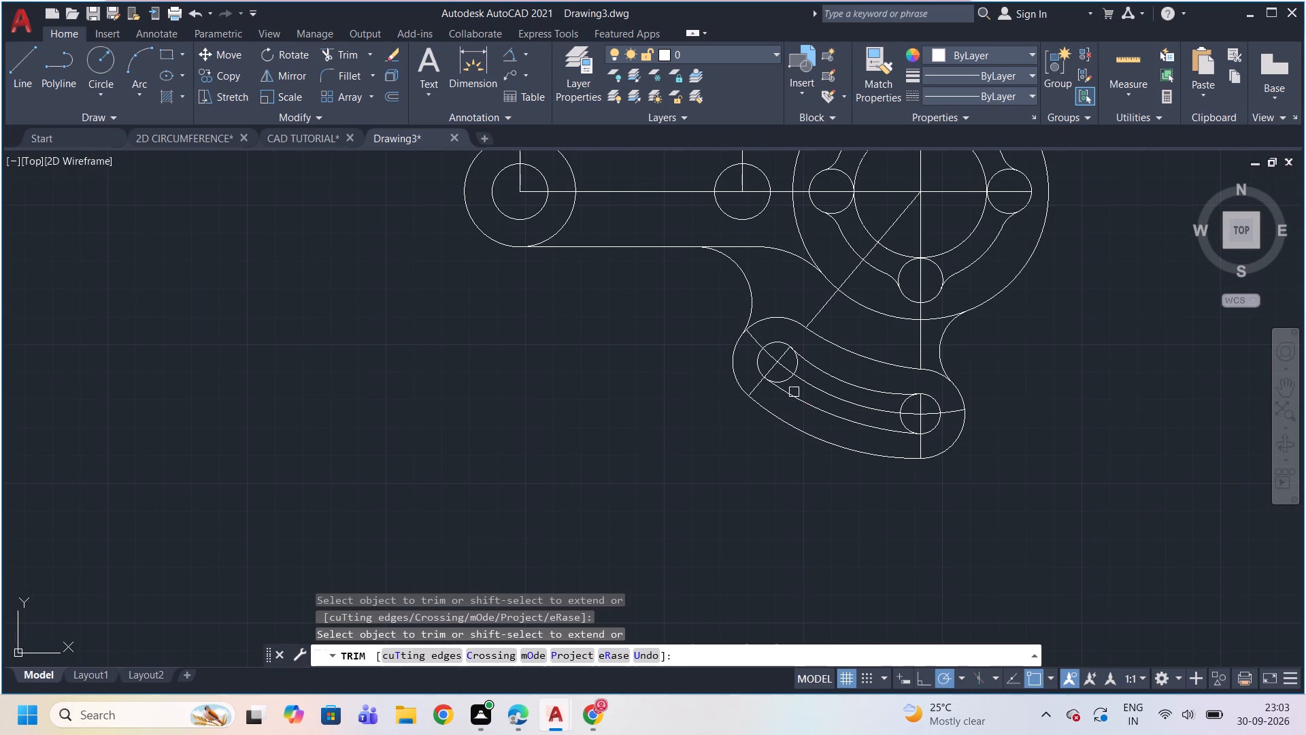
pyautogui.scroll(2, 793, 378)
pyautogui.click(801, 346)
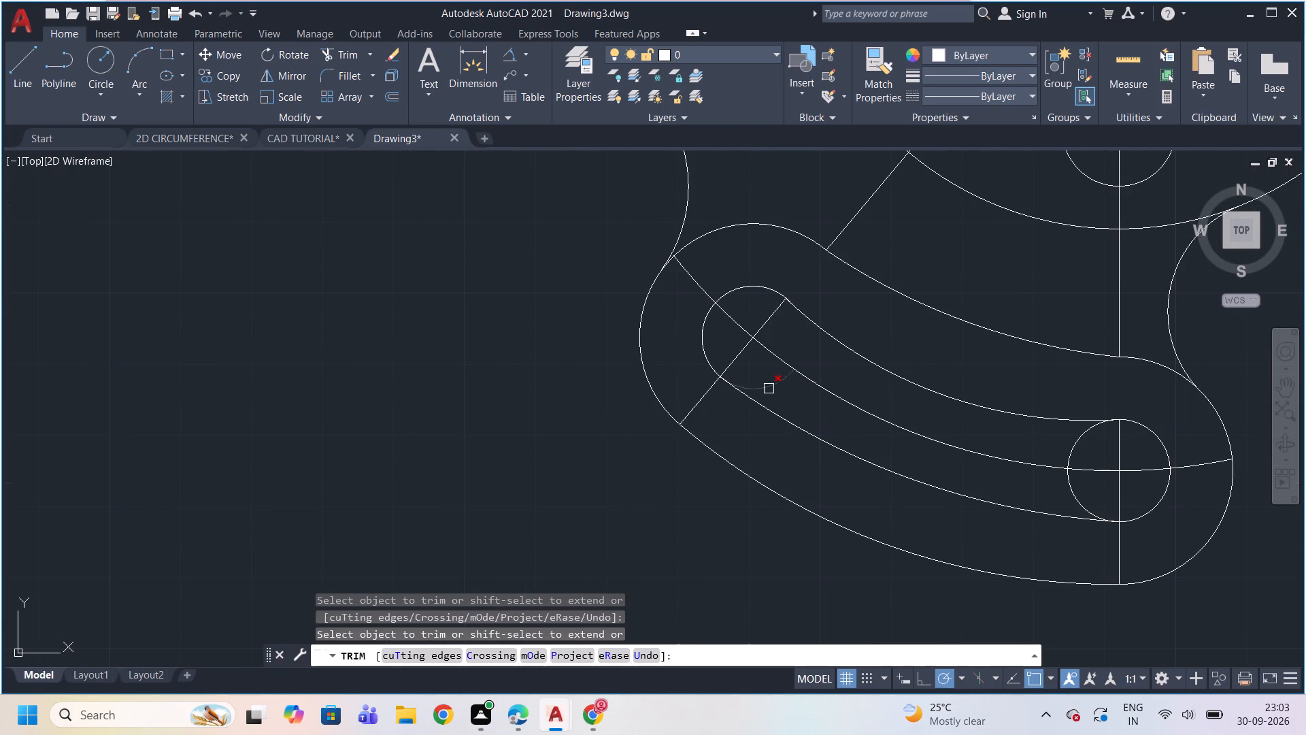
pyautogui.click(769, 389)
pyautogui.scroll(6, 790, 312)
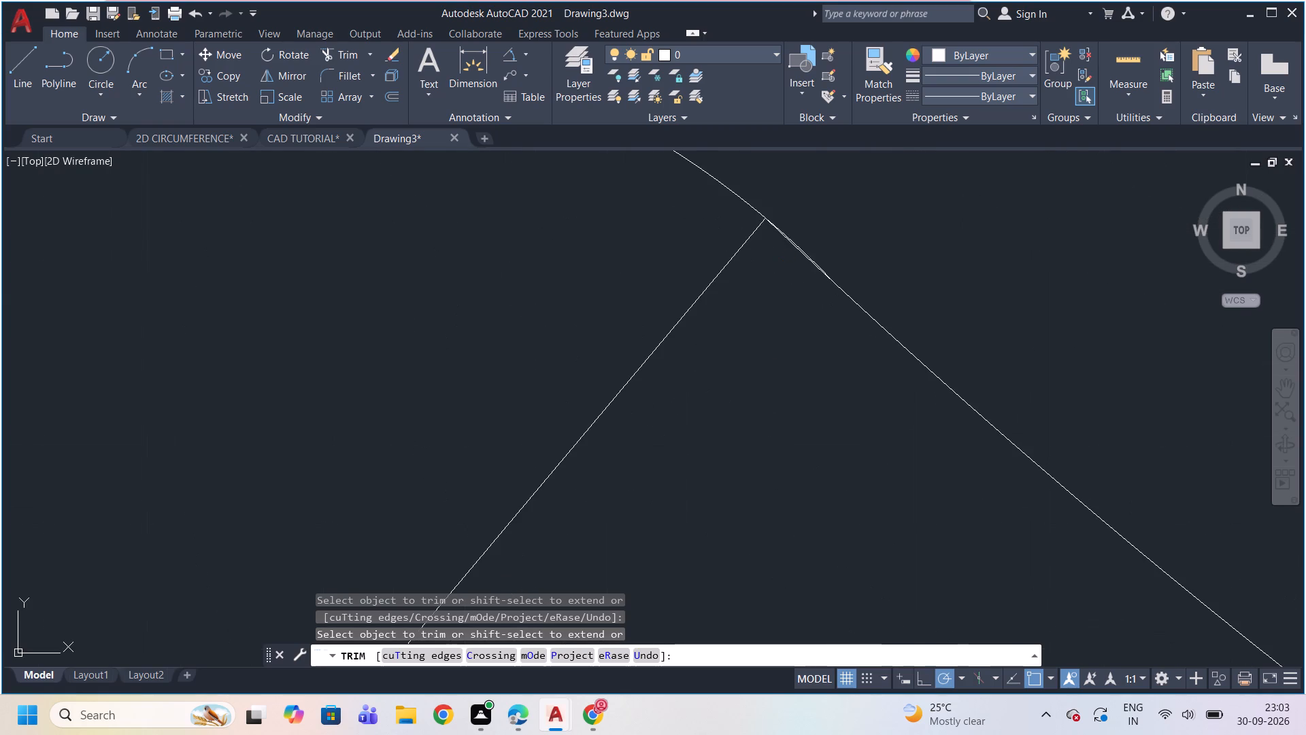
pyautogui.scroll(3, 805, 244)
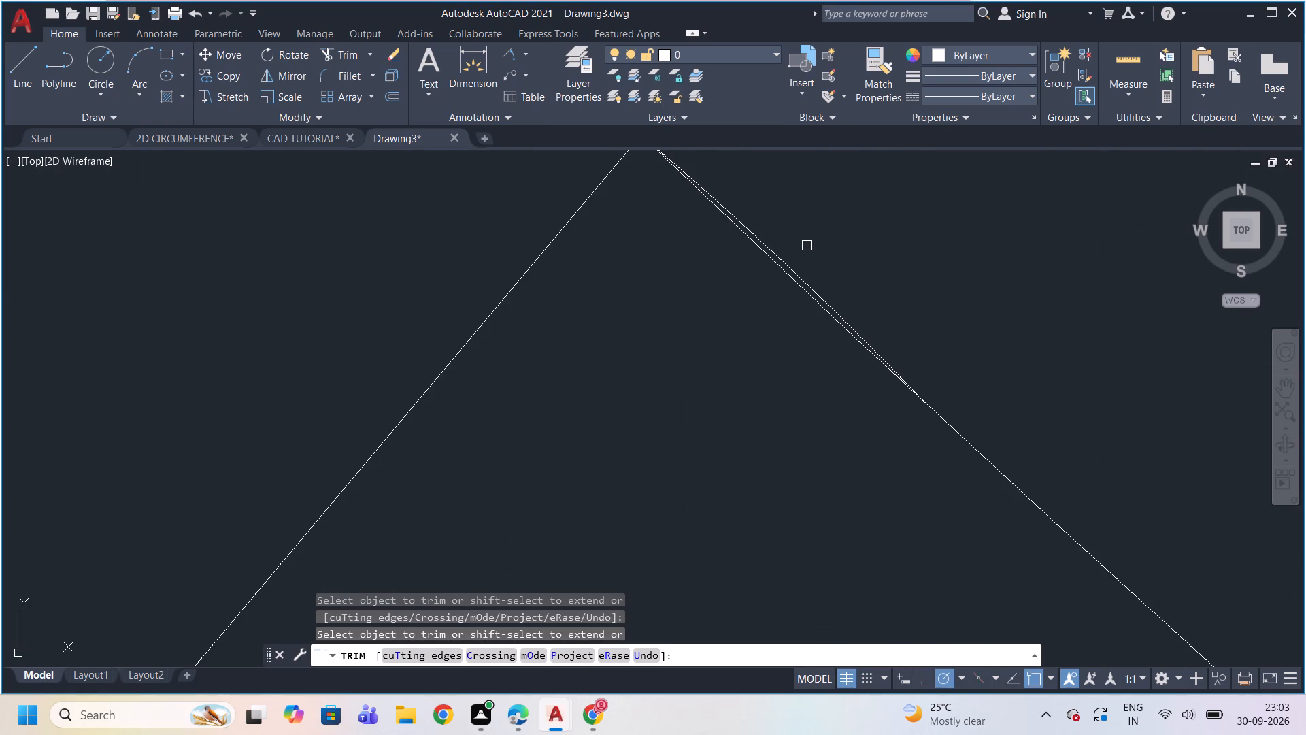
pyautogui.click(797, 269)
pyautogui.scroll(-6, 798, 270)
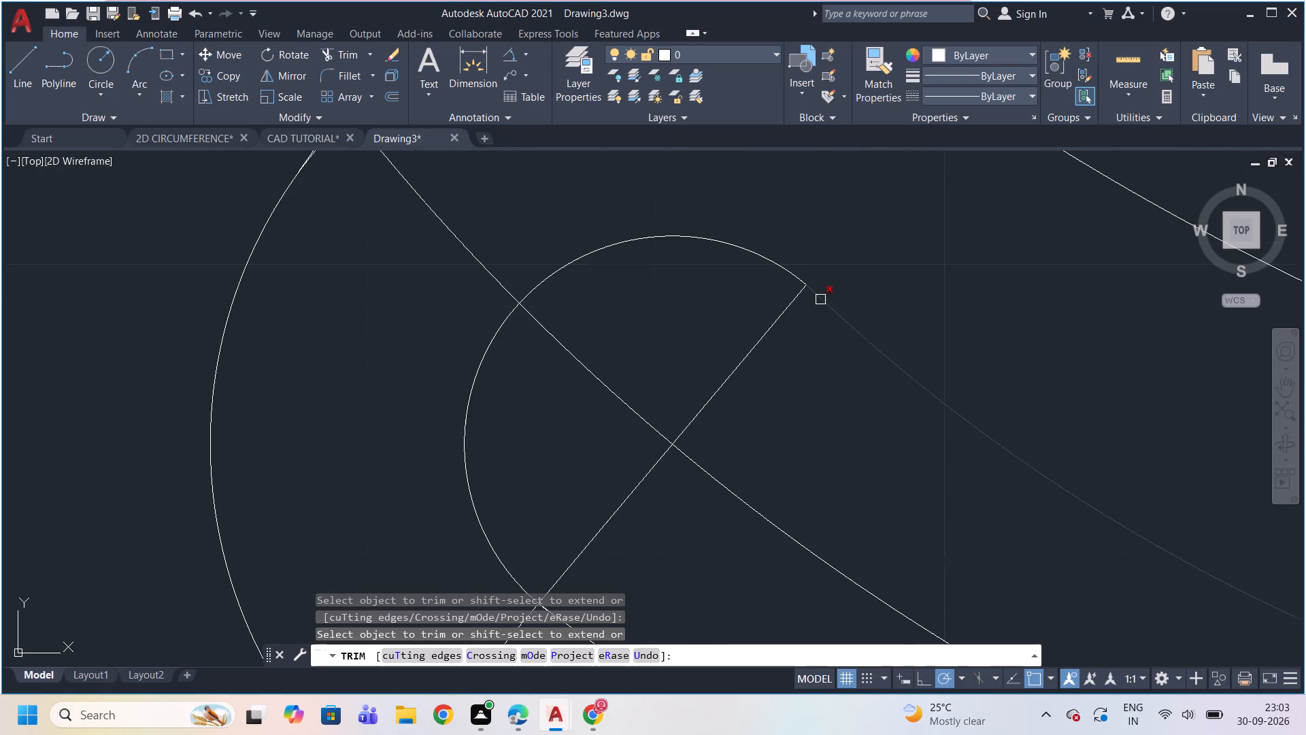
pyautogui.scroll(-5, 845, 517)
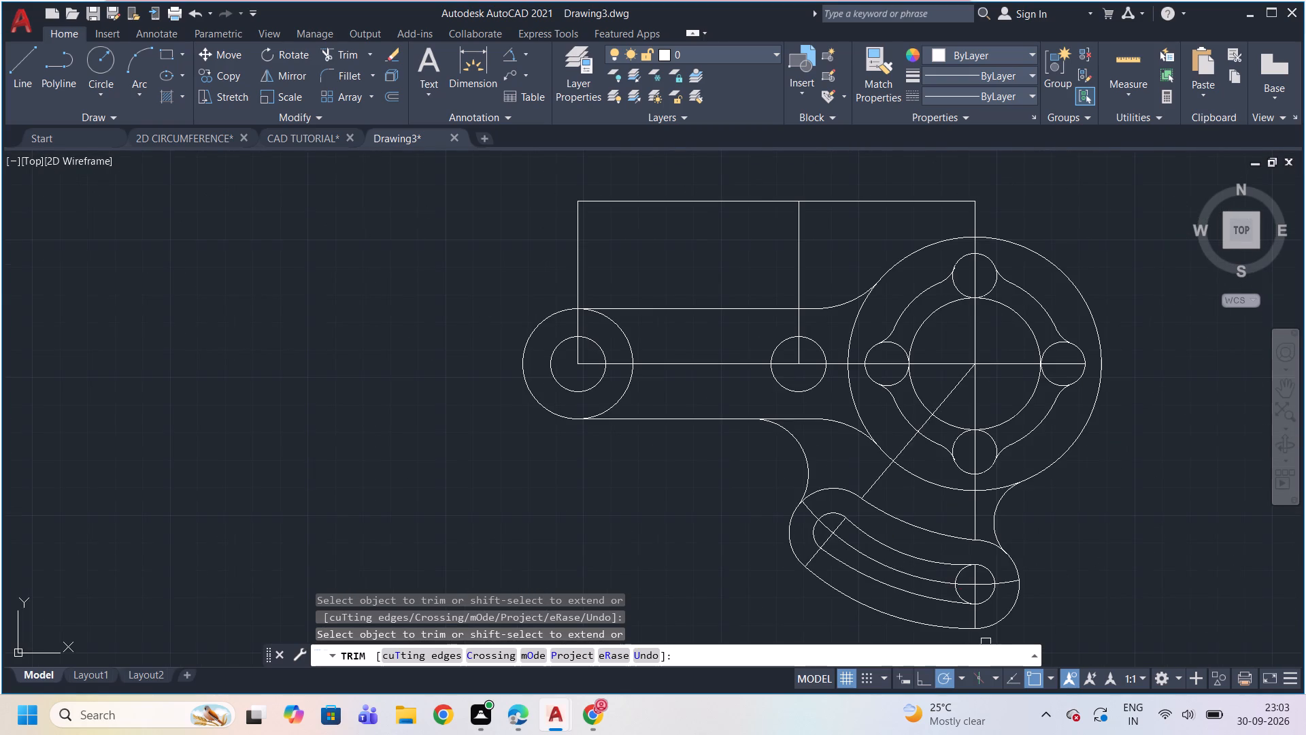
# Trim the inner circle on the vertical centre line between the slot arcs, including the slivers where it meets both arcs.
pyautogui.scroll(2, 993, 642)
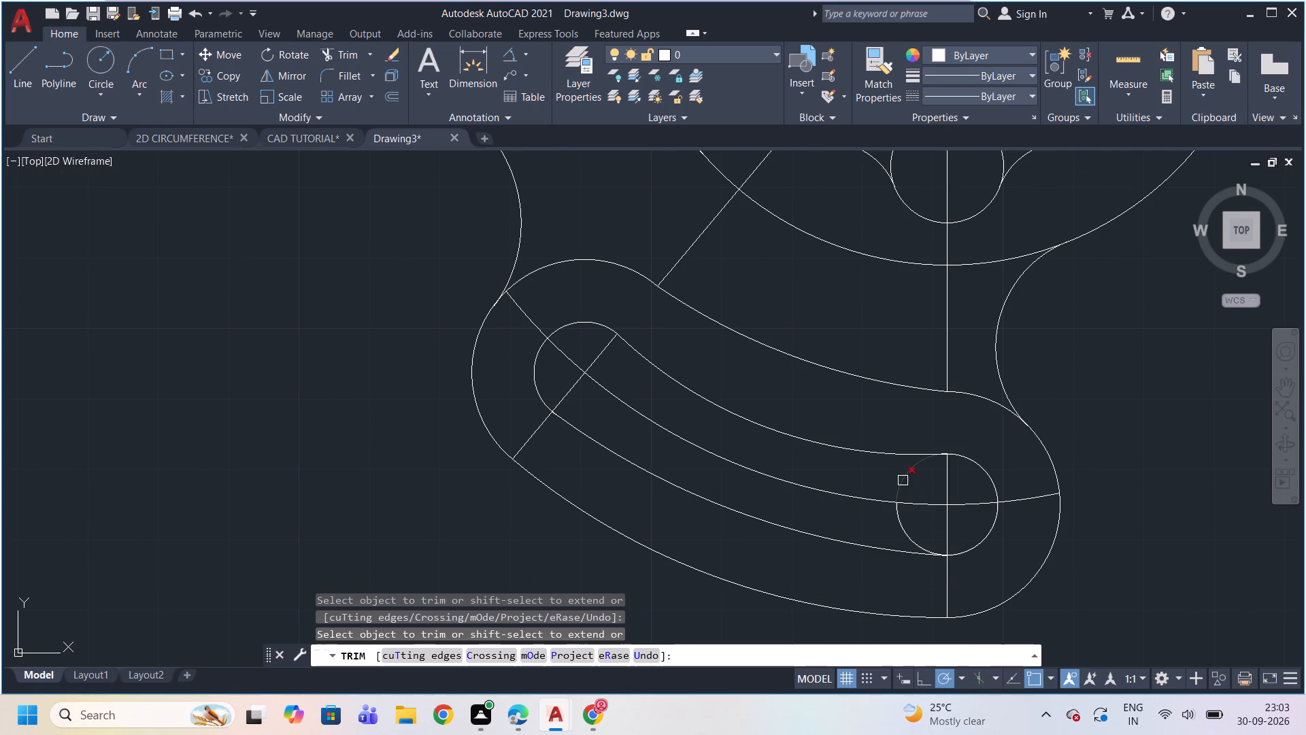
pyautogui.click(903, 480)
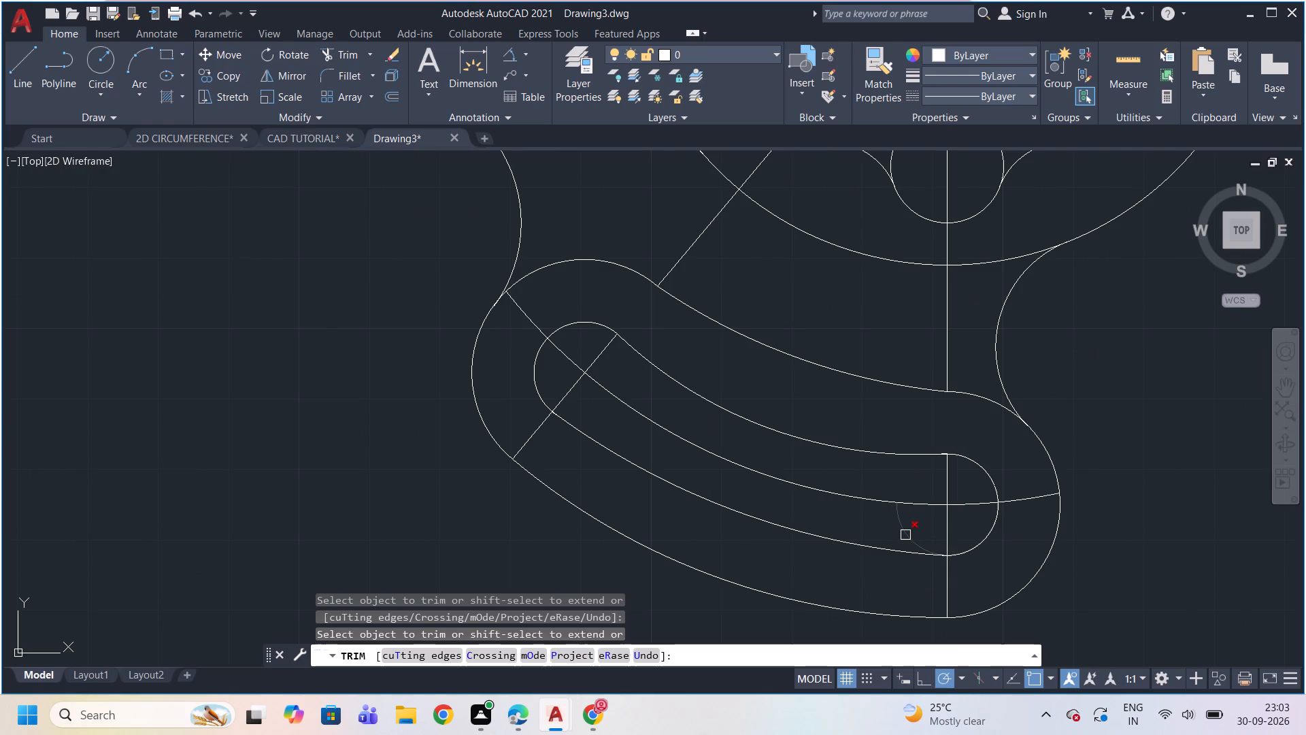
pyautogui.click(905, 535)
pyautogui.scroll(7, 948, 564)
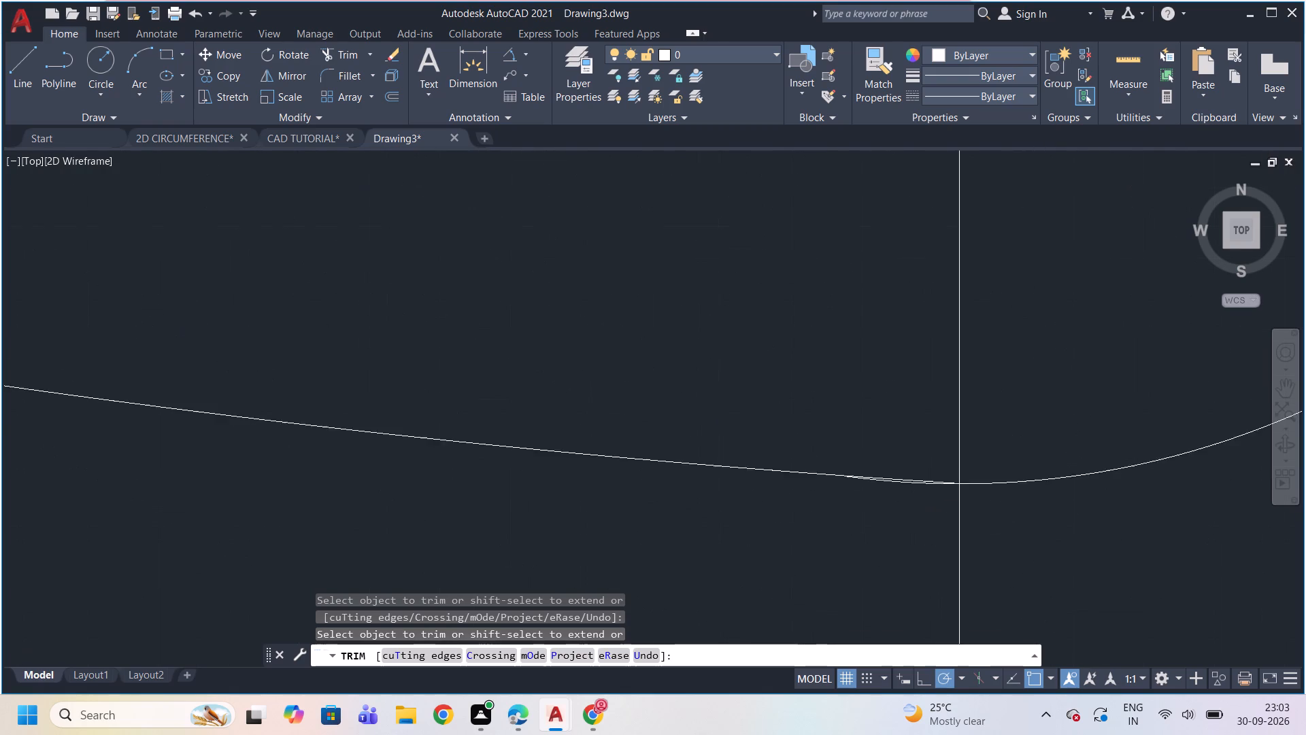
pyautogui.scroll(3, 912, 483)
pyautogui.scroll(-3, 869, 395)
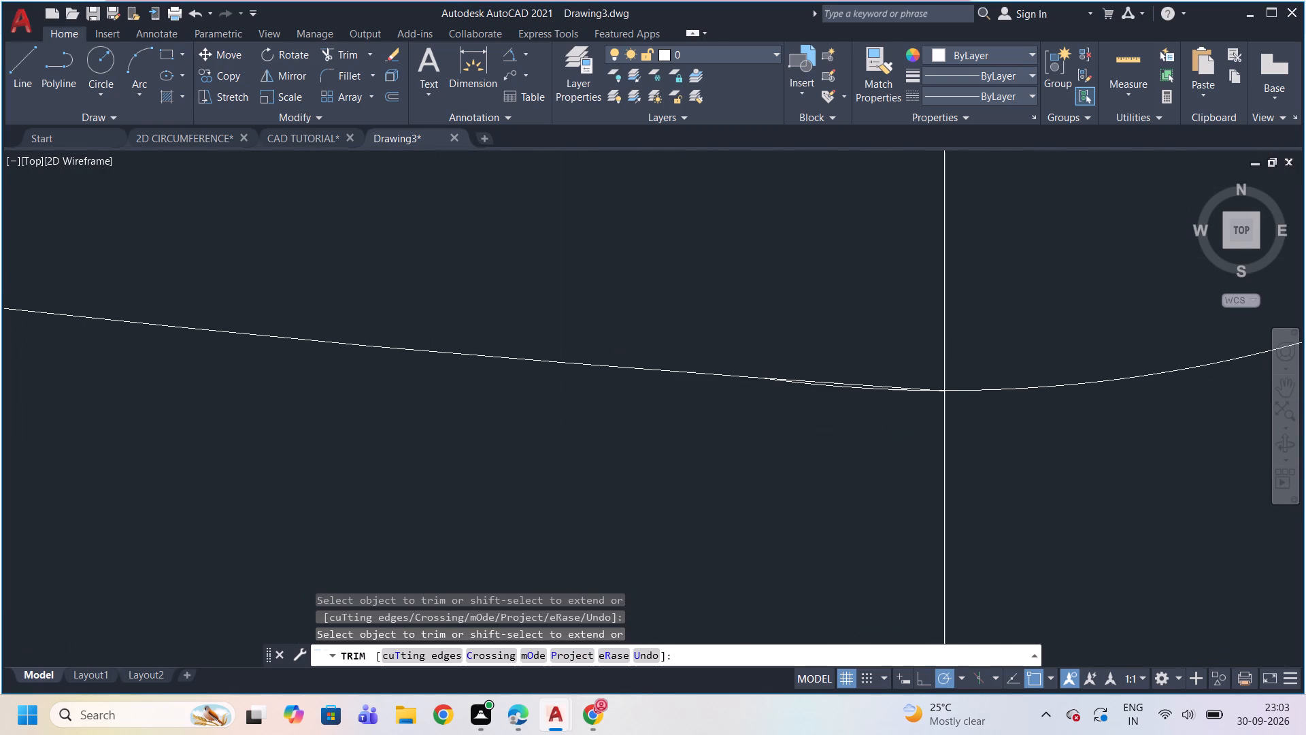
pyautogui.scroll(3, 870, 397)
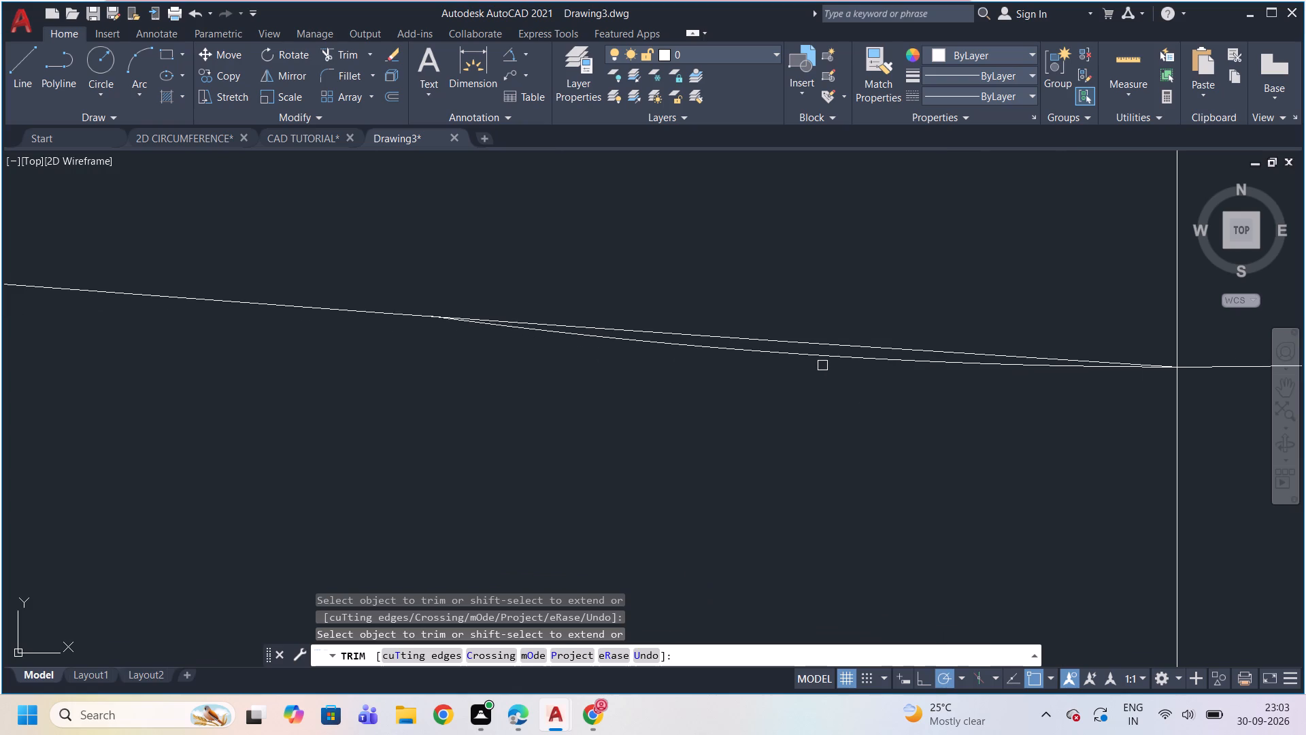
pyautogui.click(820, 359)
pyautogui.scroll(-6, 877, 491)
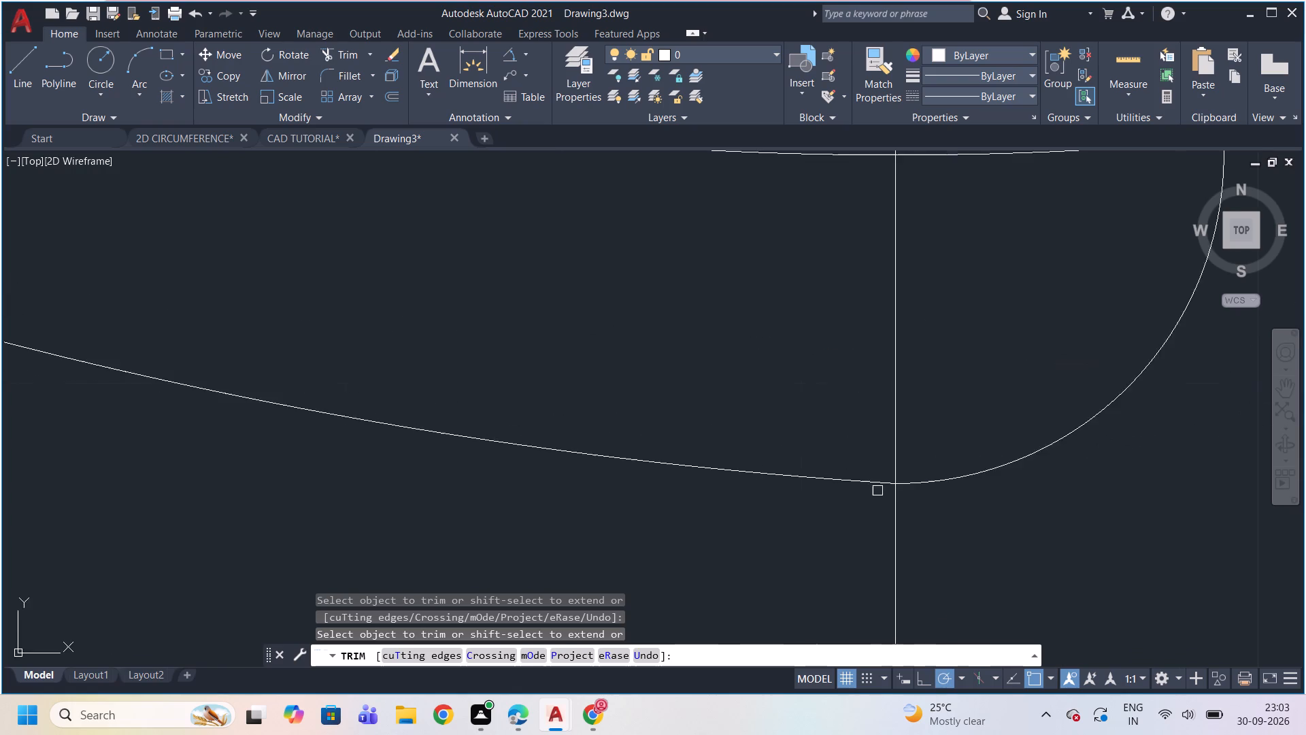
pyautogui.scroll(-3, 877, 491)
pyautogui.scroll(4, 879, 337)
pyautogui.scroll(3, 882, 266)
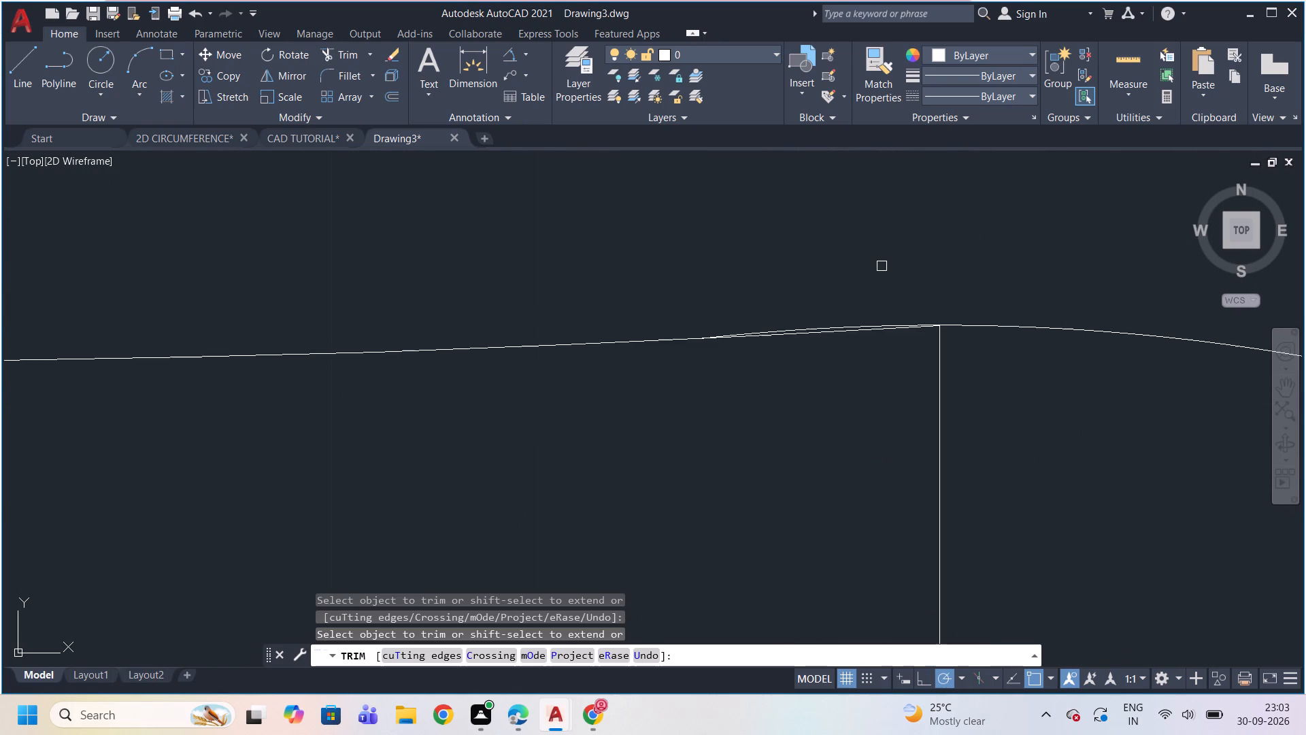
pyautogui.scroll(4, 870, 328)
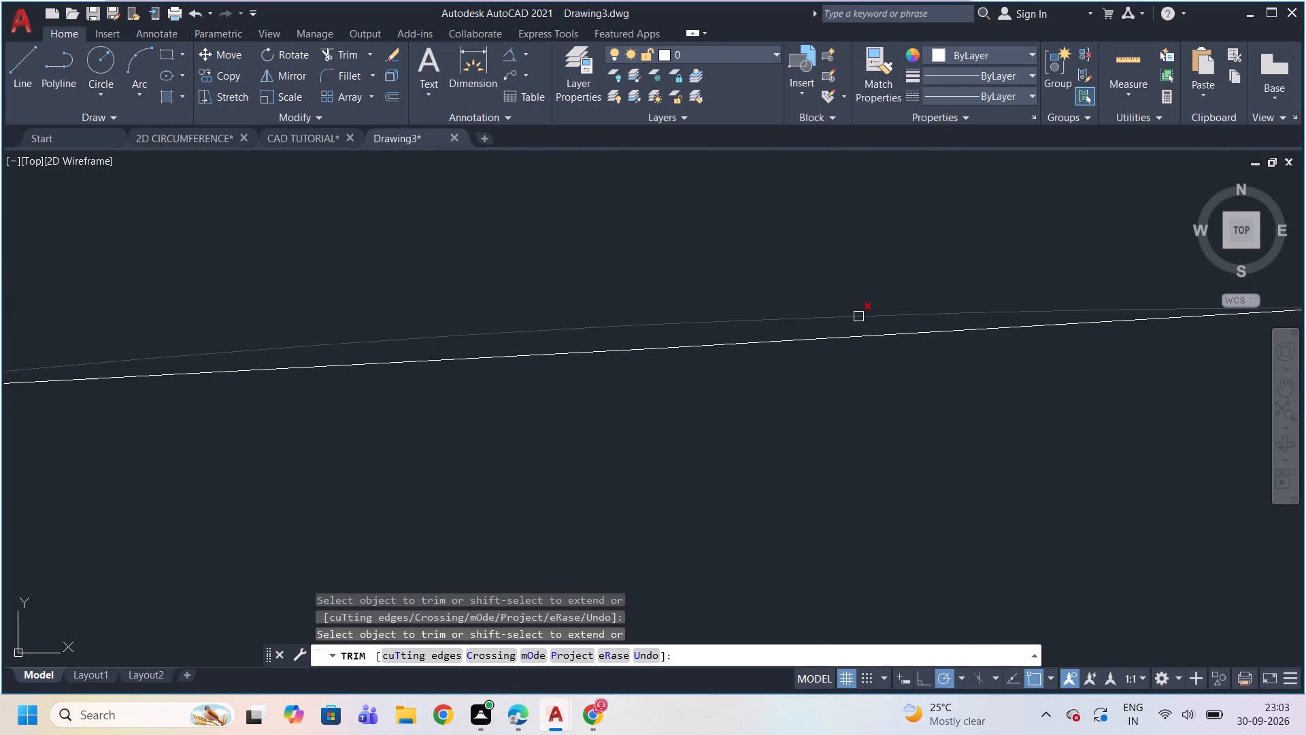
pyautogui.click(858, 316)
pyautogui.scroll(-15, 858, 316)
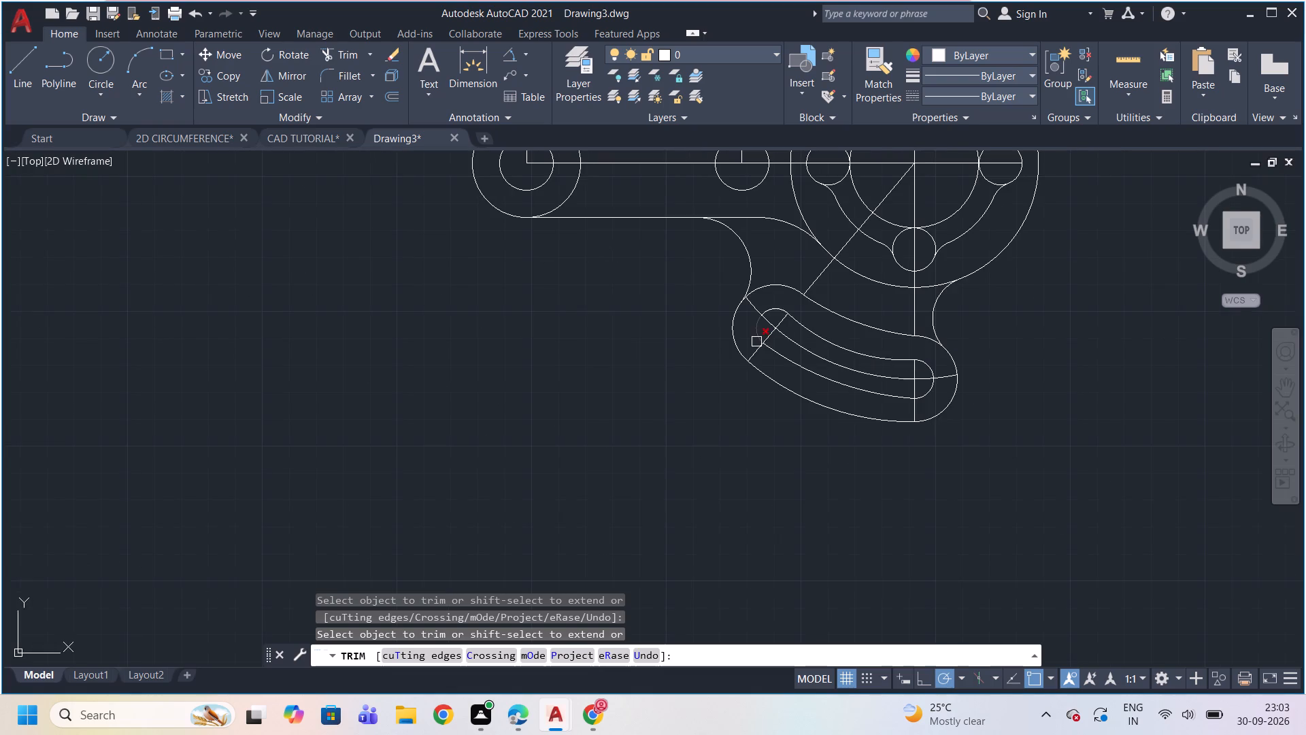
pyautogui.scroll(3, 758, 340)
pyautogui.scroll(3, 699, 440)
pyautogui.scroll(-3, 699, 440)
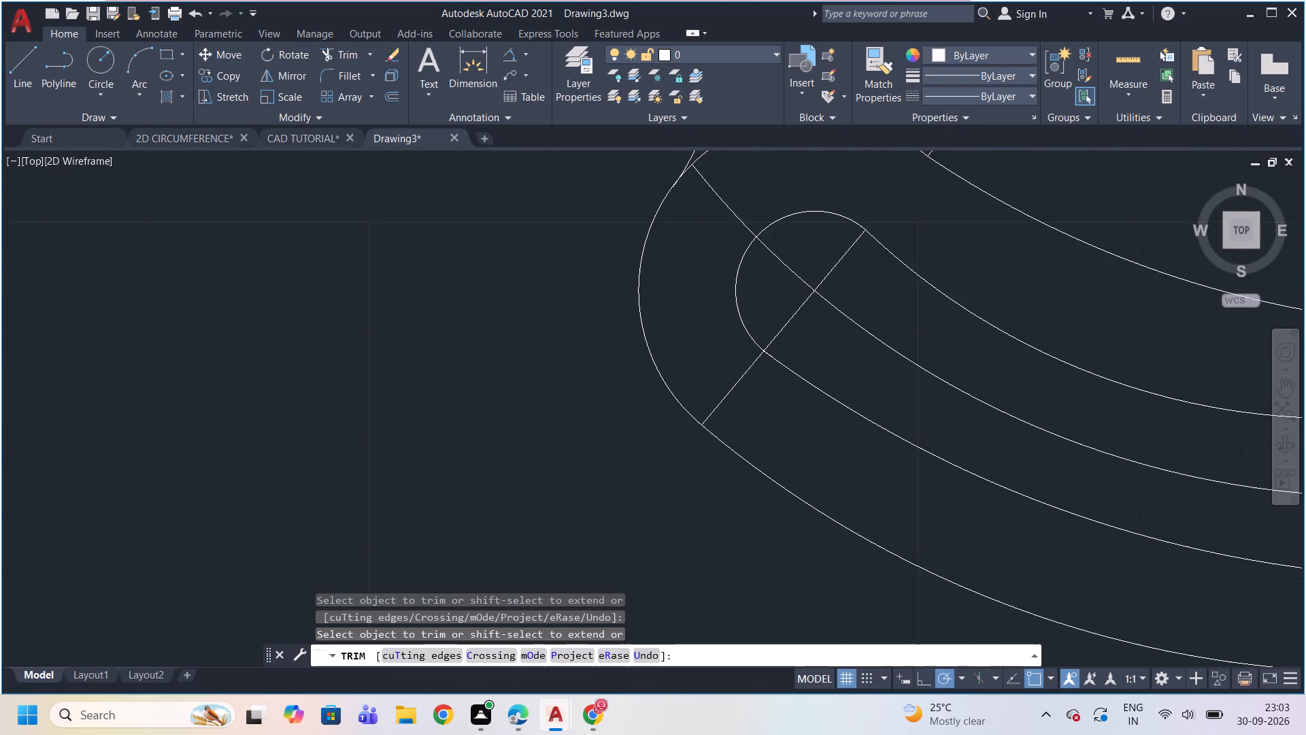
pyautogui.scroll(-2, 699, 440)
pyautogui.scroll(3, 722, 332)
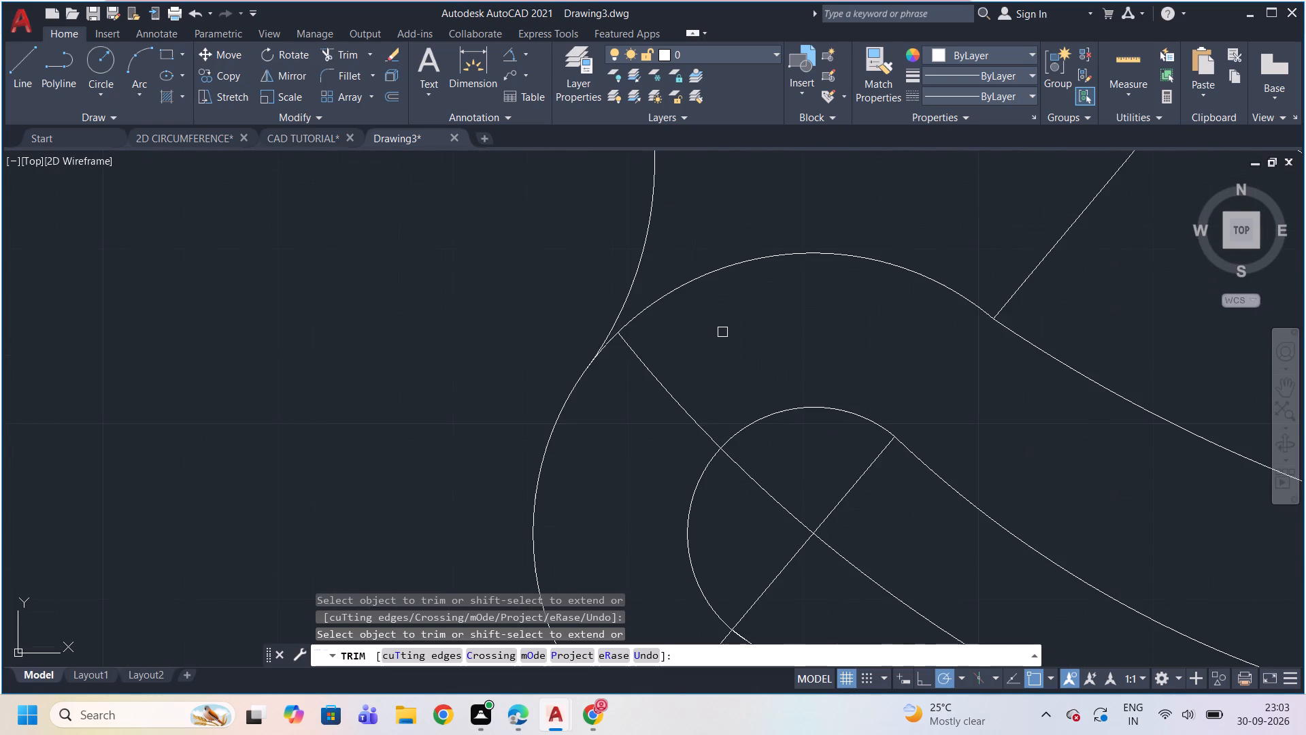
pyautogui.scroll(-5, 722, 331)
pyautogui.scroll(1, 720, 286)
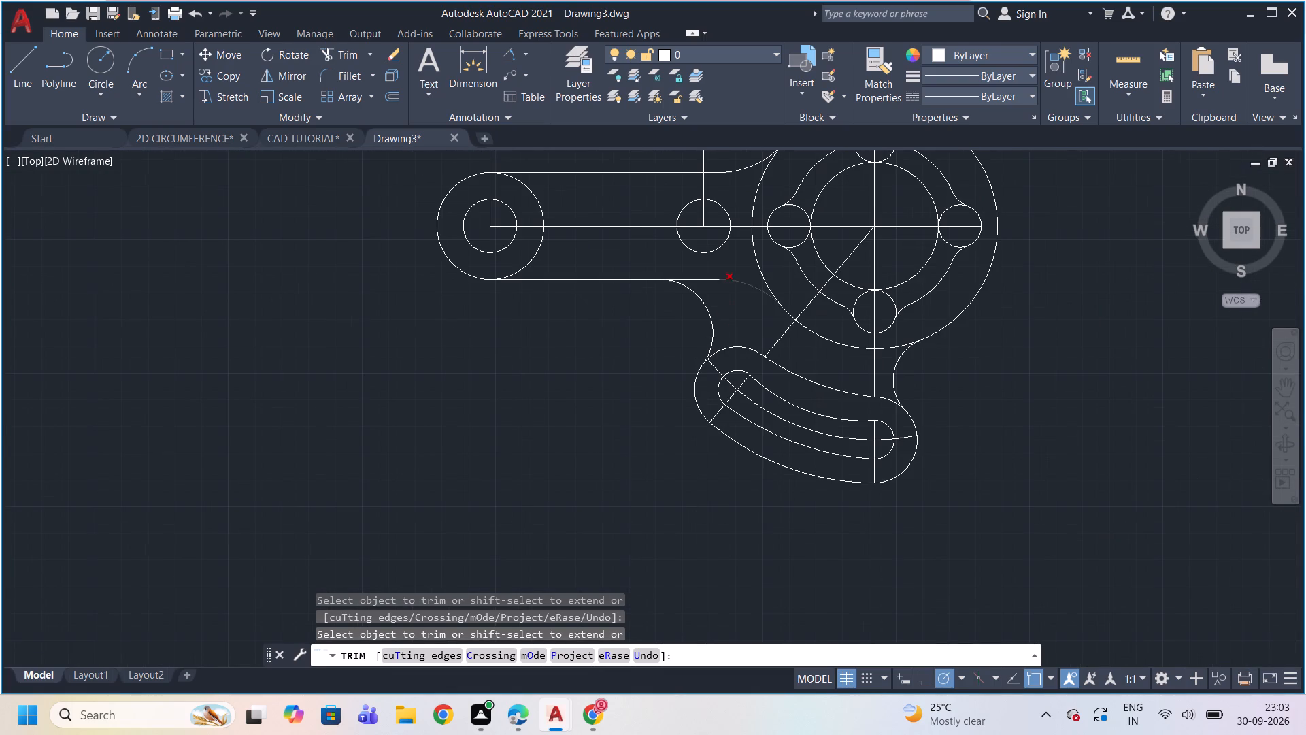
pyautogui.press('Escape')
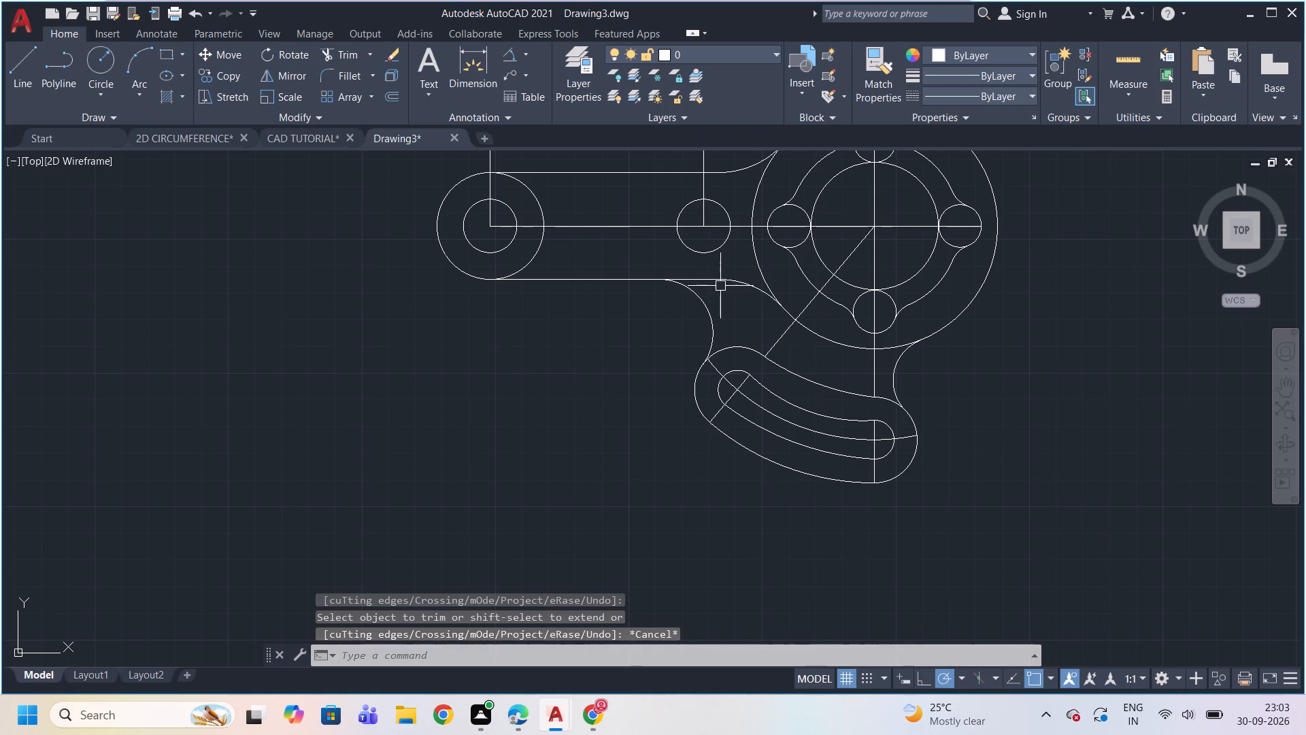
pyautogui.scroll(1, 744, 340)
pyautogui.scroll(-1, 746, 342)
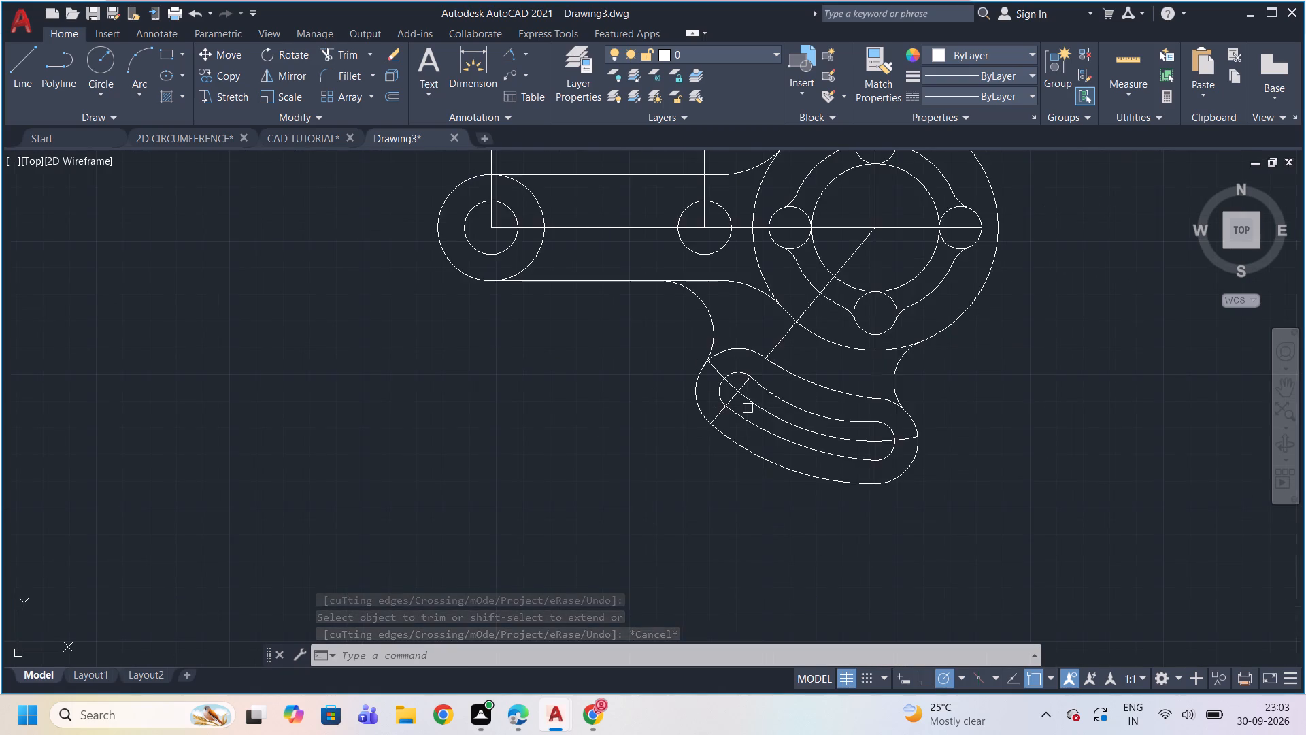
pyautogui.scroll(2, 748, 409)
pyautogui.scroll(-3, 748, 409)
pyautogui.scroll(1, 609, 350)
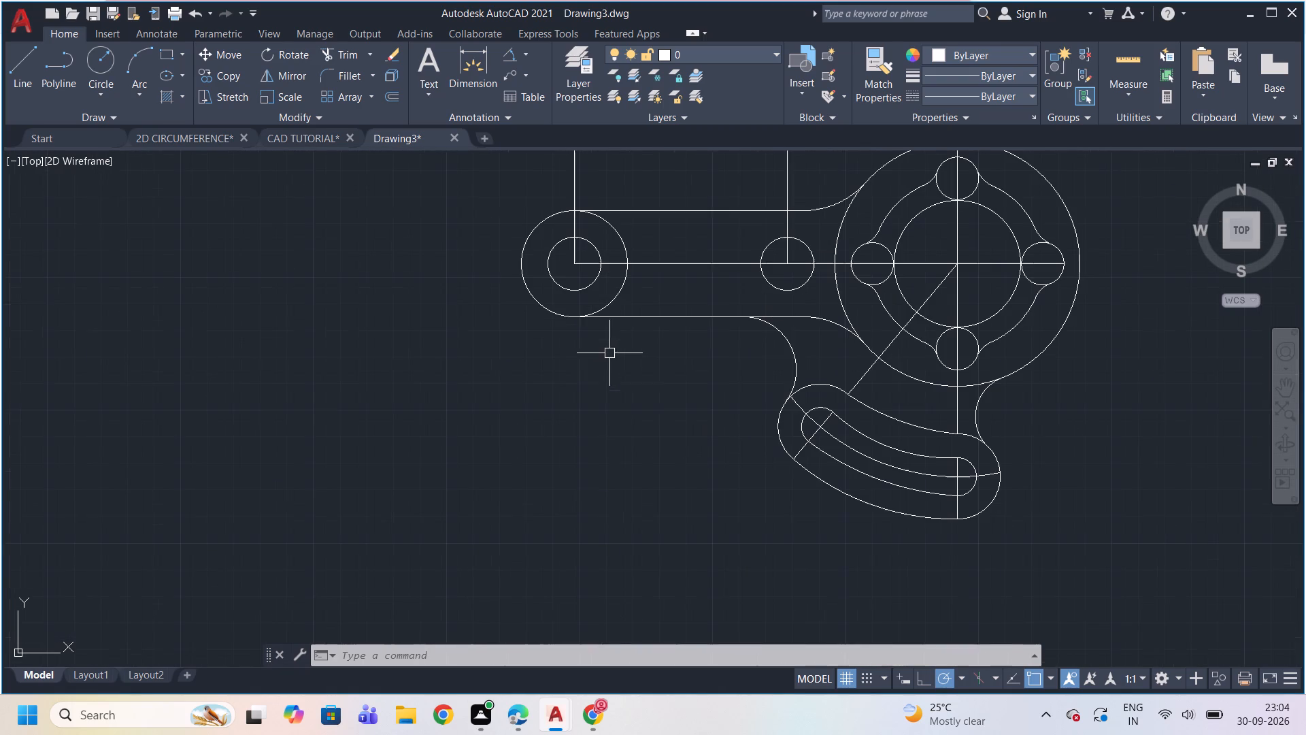
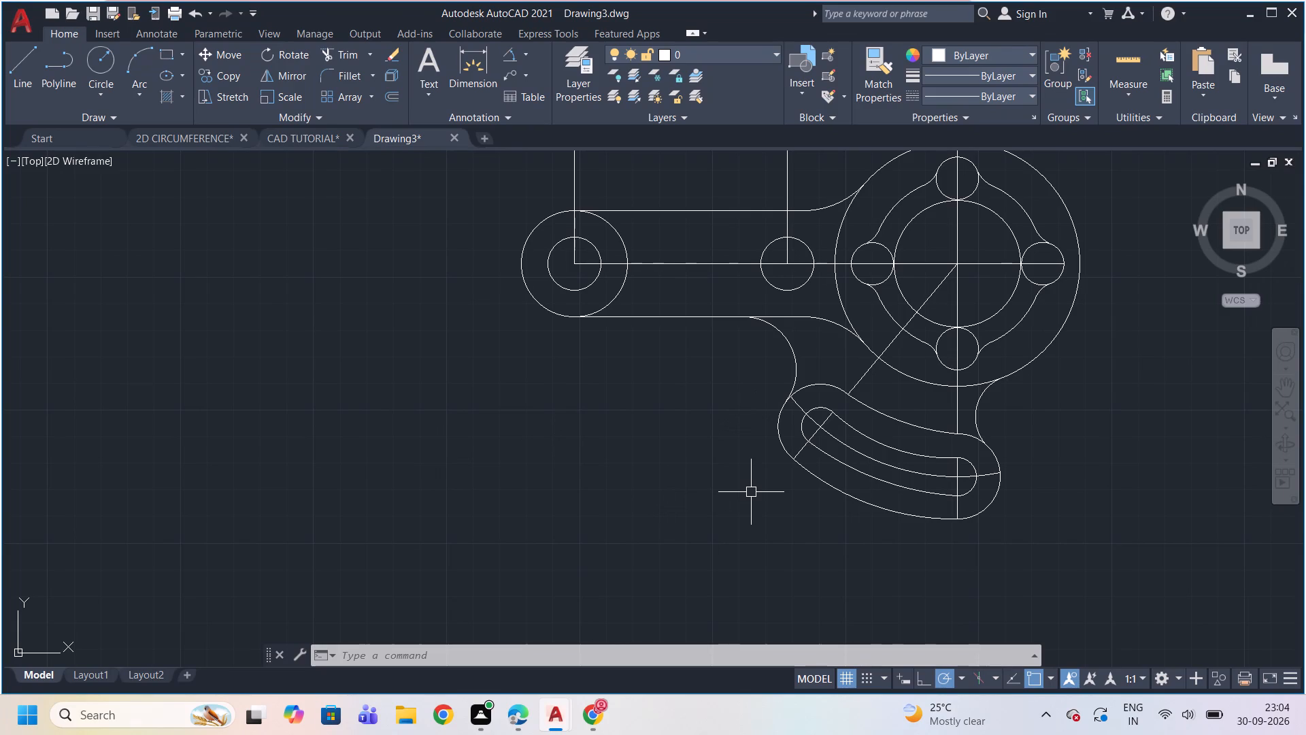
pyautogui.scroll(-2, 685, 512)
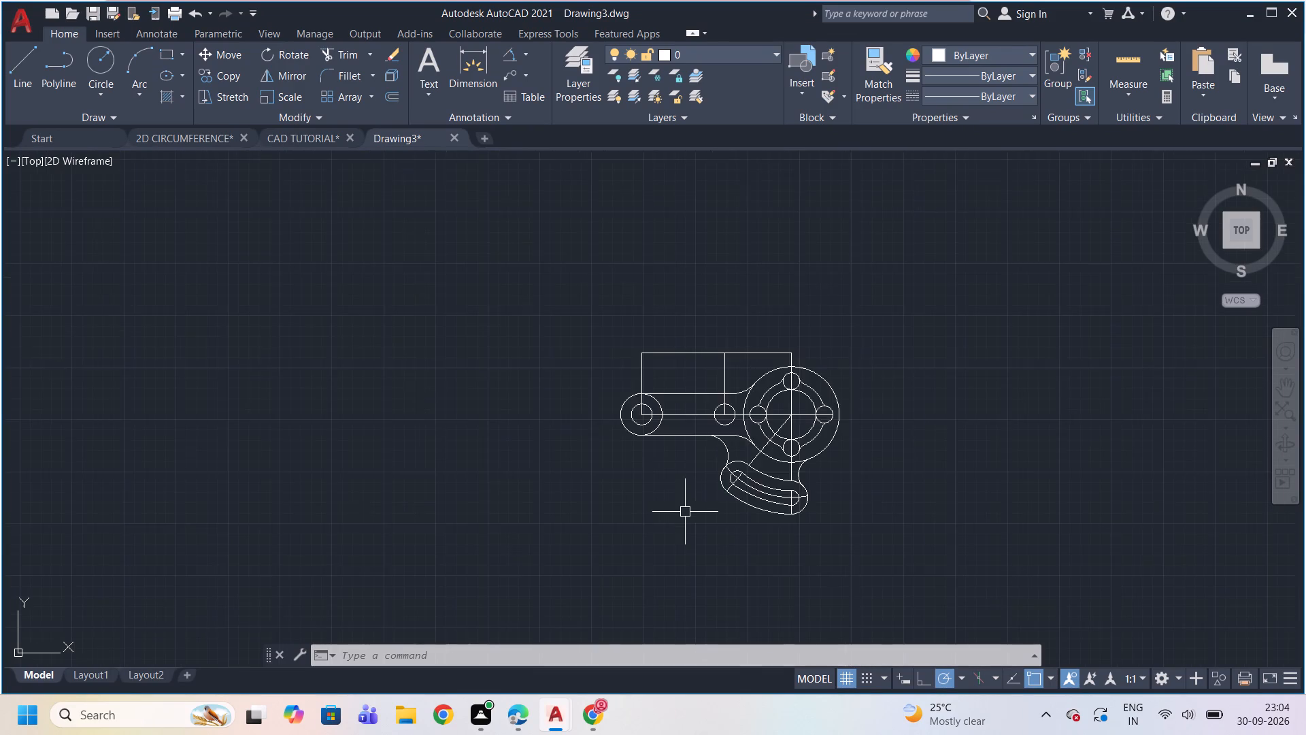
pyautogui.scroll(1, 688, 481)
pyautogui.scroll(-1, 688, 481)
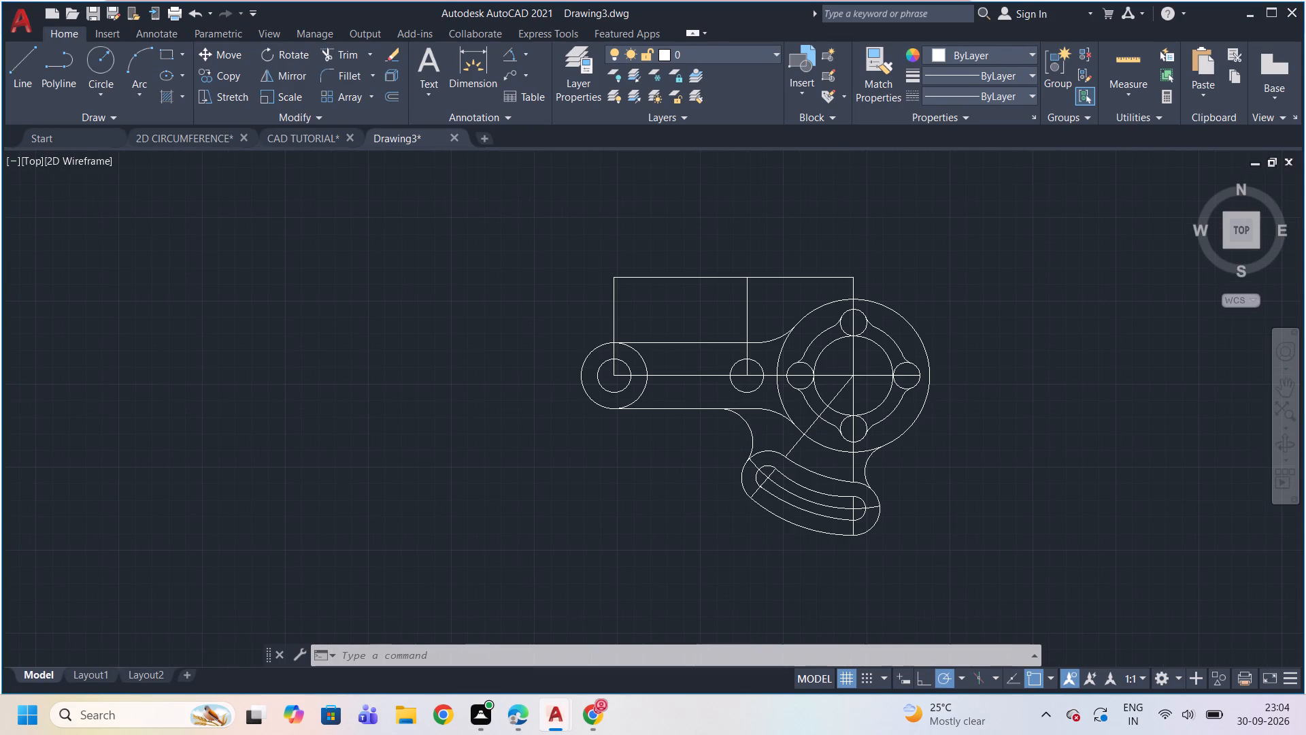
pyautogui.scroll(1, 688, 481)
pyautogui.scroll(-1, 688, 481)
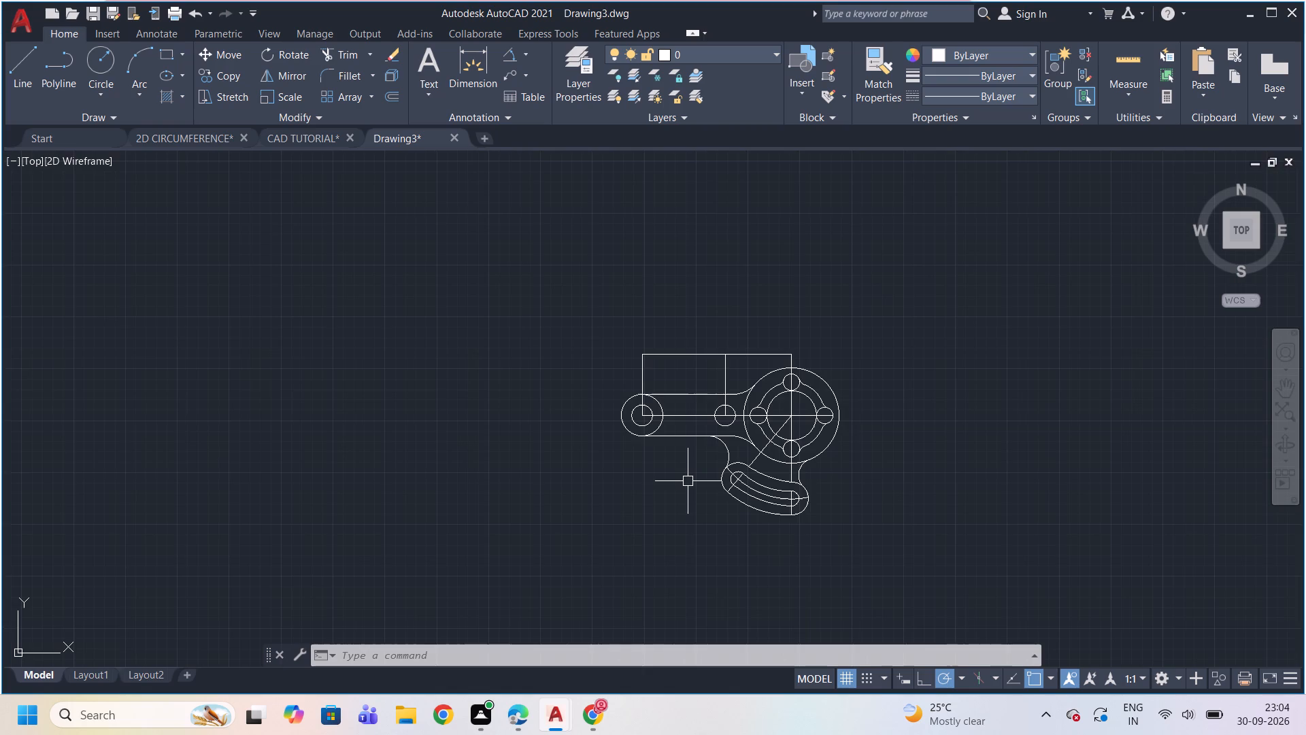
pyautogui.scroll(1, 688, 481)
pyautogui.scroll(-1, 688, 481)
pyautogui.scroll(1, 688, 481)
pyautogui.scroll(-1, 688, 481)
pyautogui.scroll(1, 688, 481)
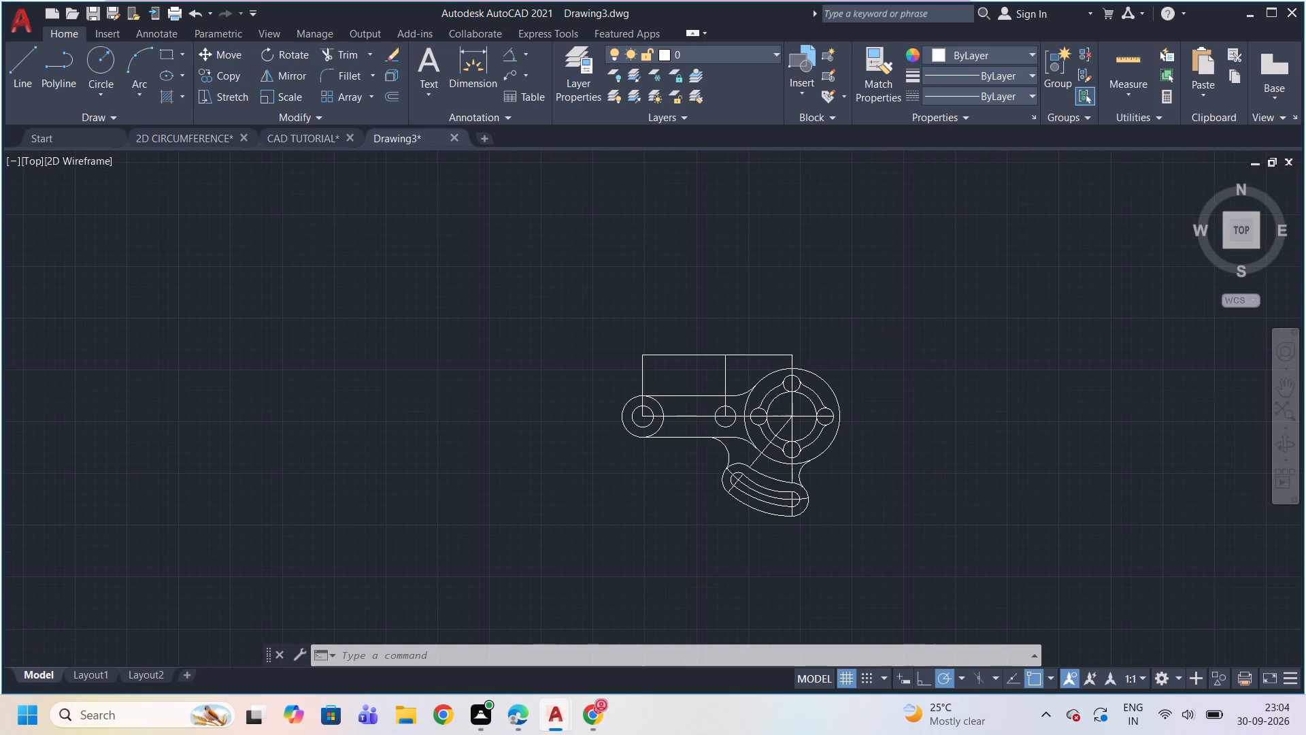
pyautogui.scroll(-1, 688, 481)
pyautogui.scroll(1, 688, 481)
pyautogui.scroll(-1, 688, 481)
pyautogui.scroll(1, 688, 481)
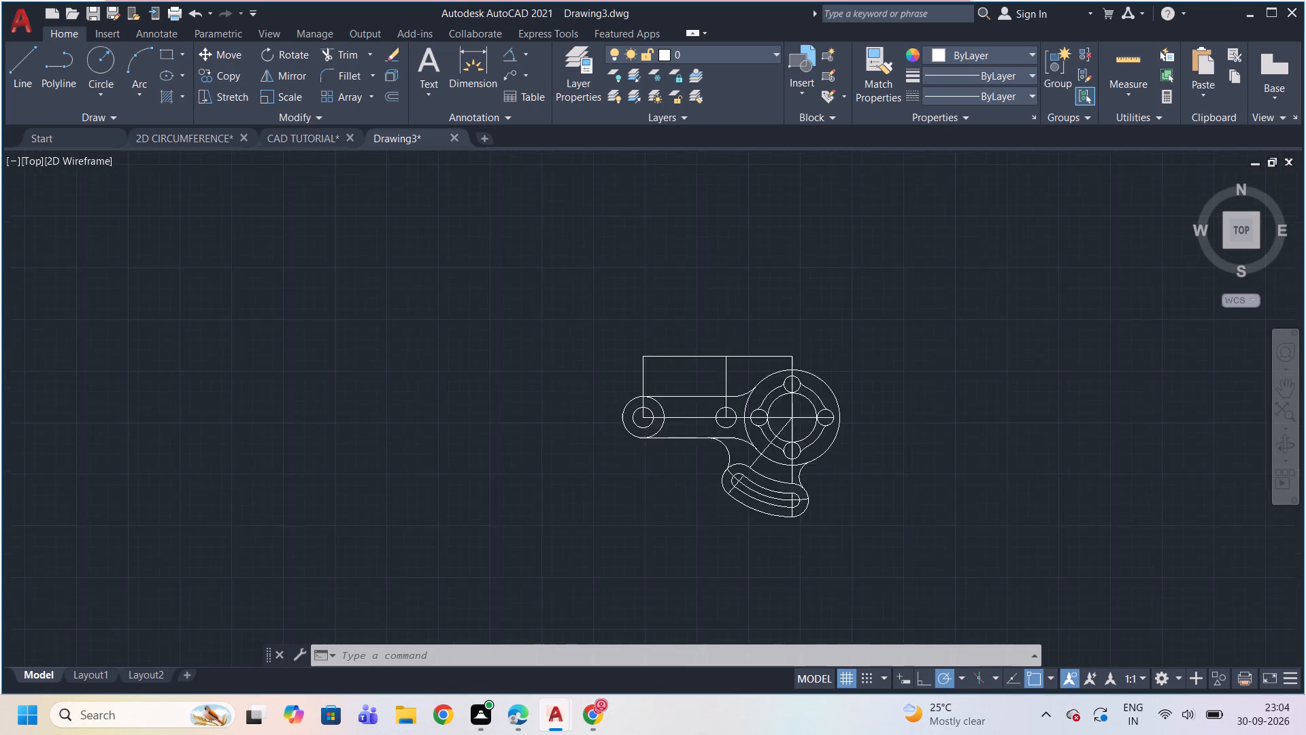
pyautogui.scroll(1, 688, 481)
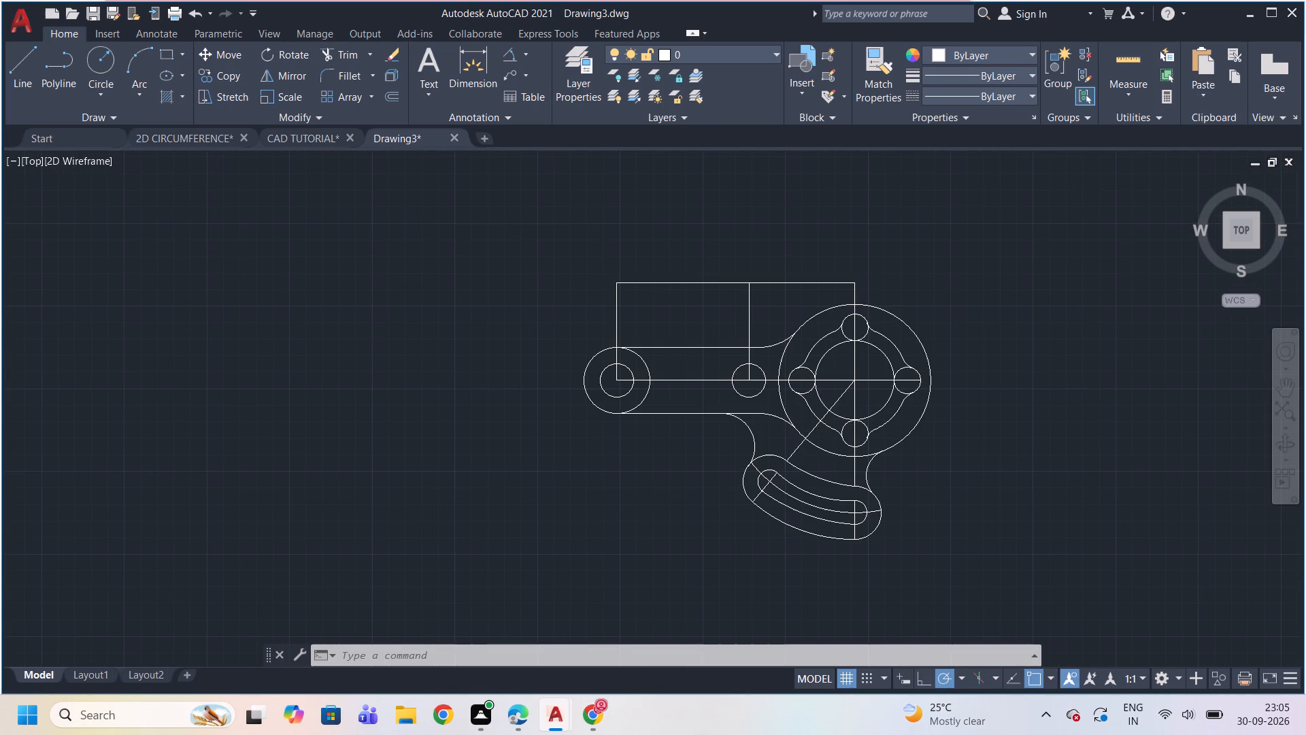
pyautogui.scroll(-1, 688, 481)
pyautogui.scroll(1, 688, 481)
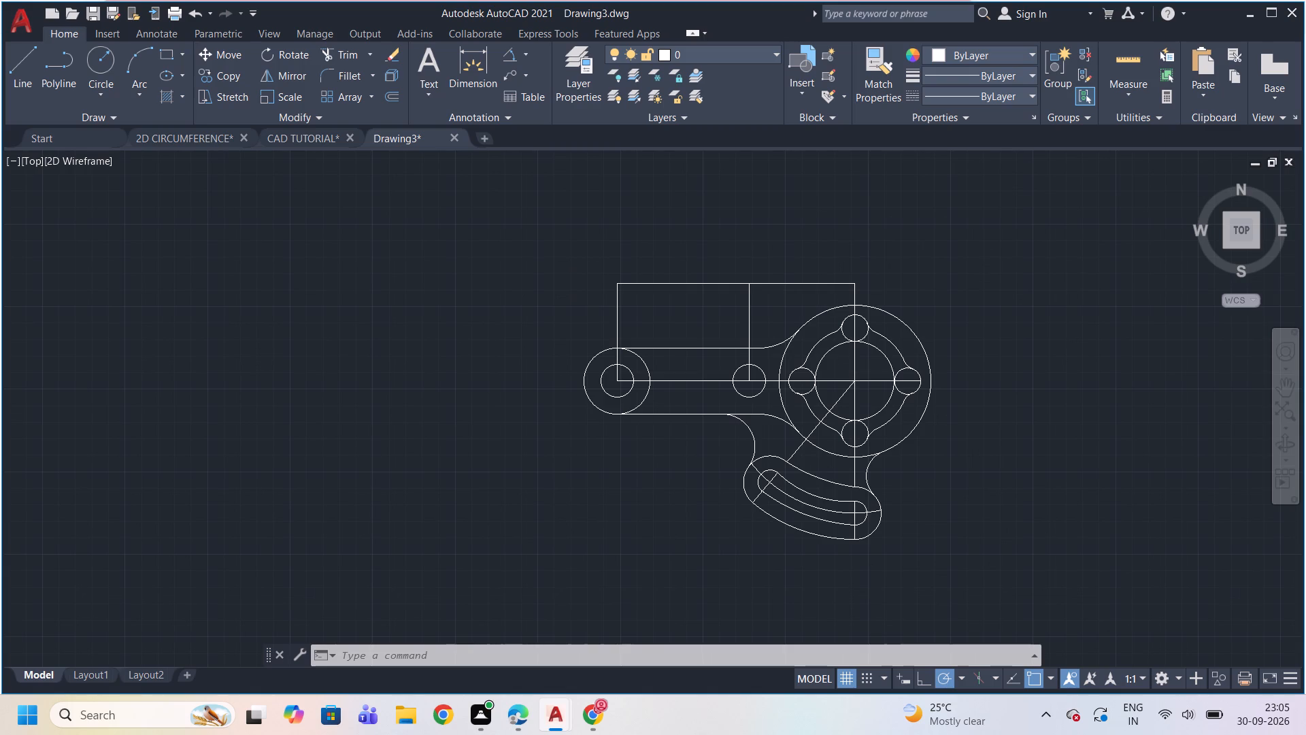
# Extend the angled and vertical centre lines from the flange centre into the curved lobe as far as the slot.
pyautogui.write('EX')
pyautogui.press('Return')
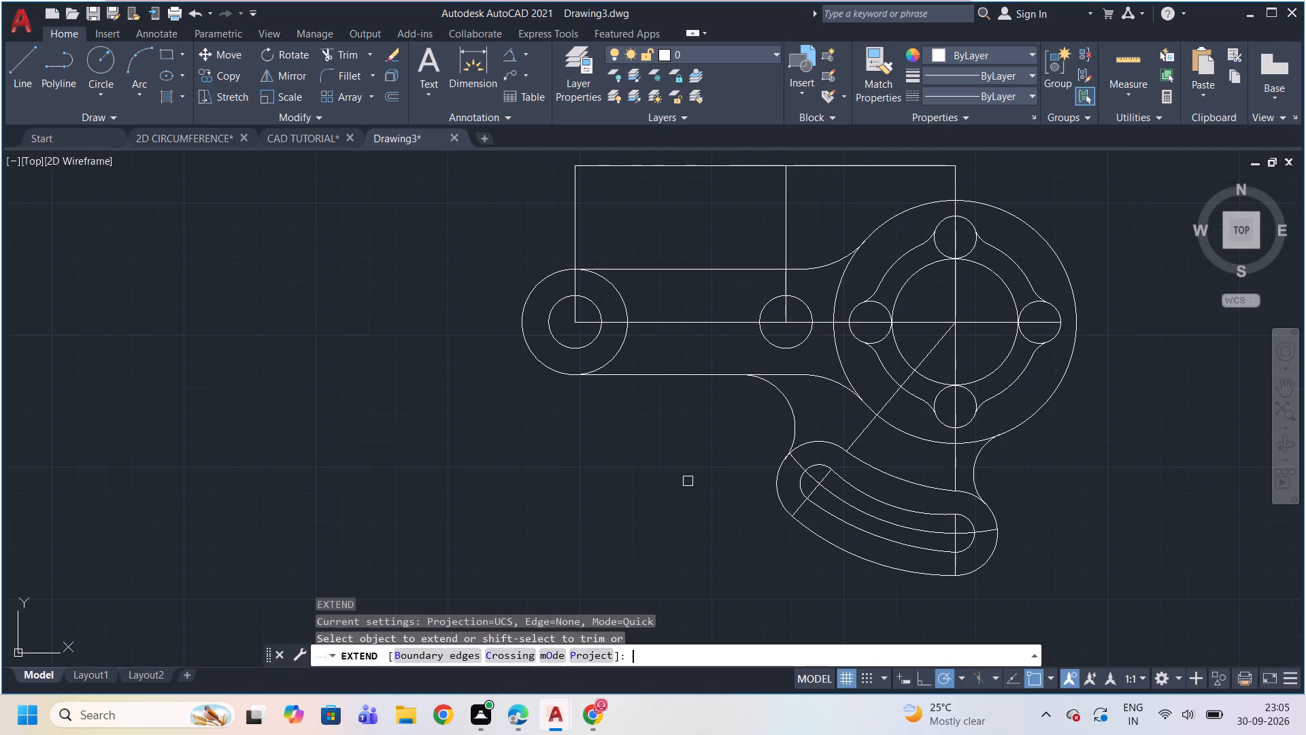
pyautogui.click(869, 427)
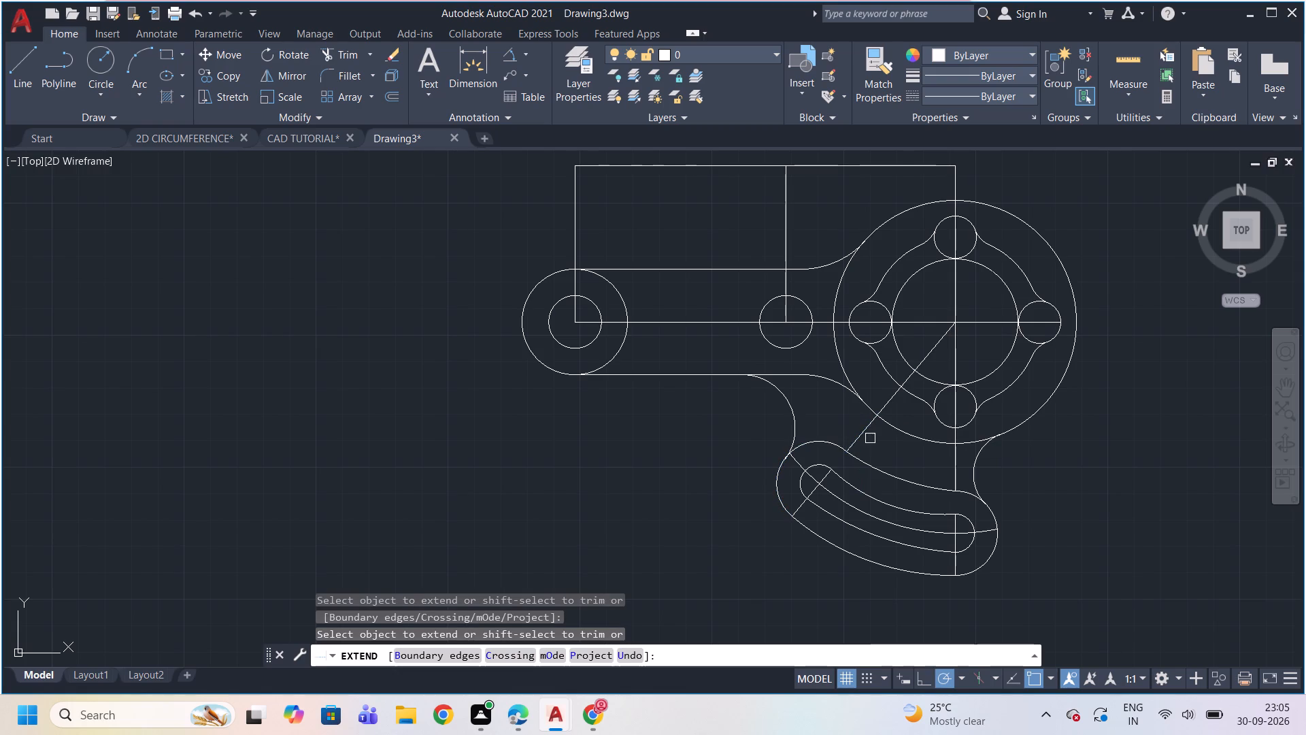
pyautogui.click(867, 433)
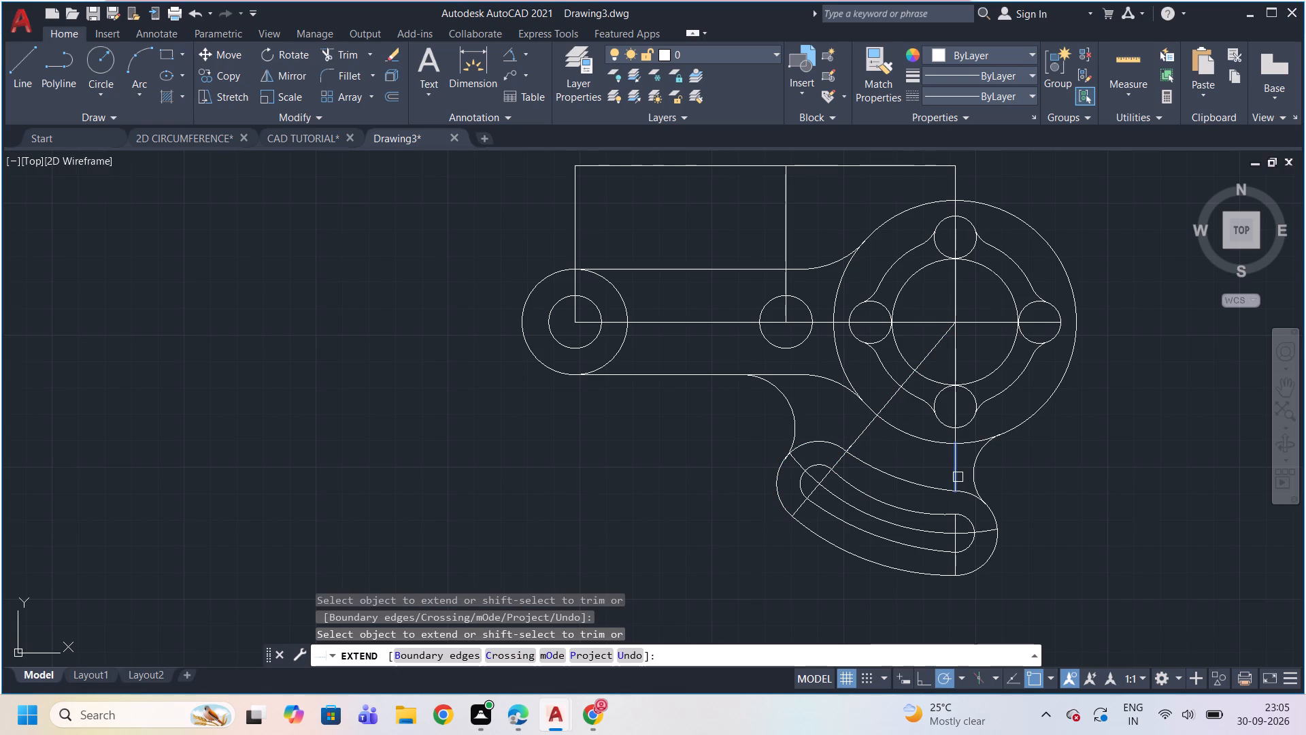
pyautogui.click(958, 477)
pyautogui.click(957, 479)
pyautogui.press('Escape')
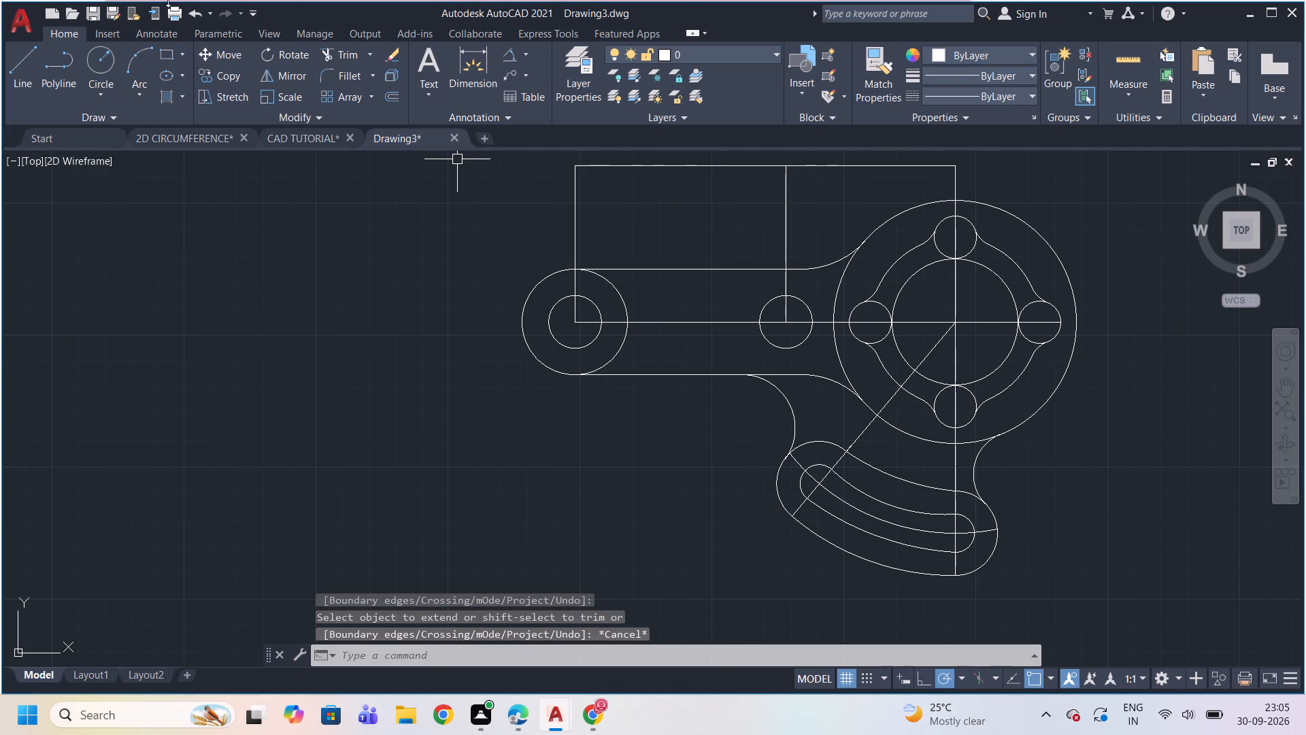
# Delete the oversized construction circle that surrounds the whole flange drawing.
pyautogui.scroll(-2, 637, 361)
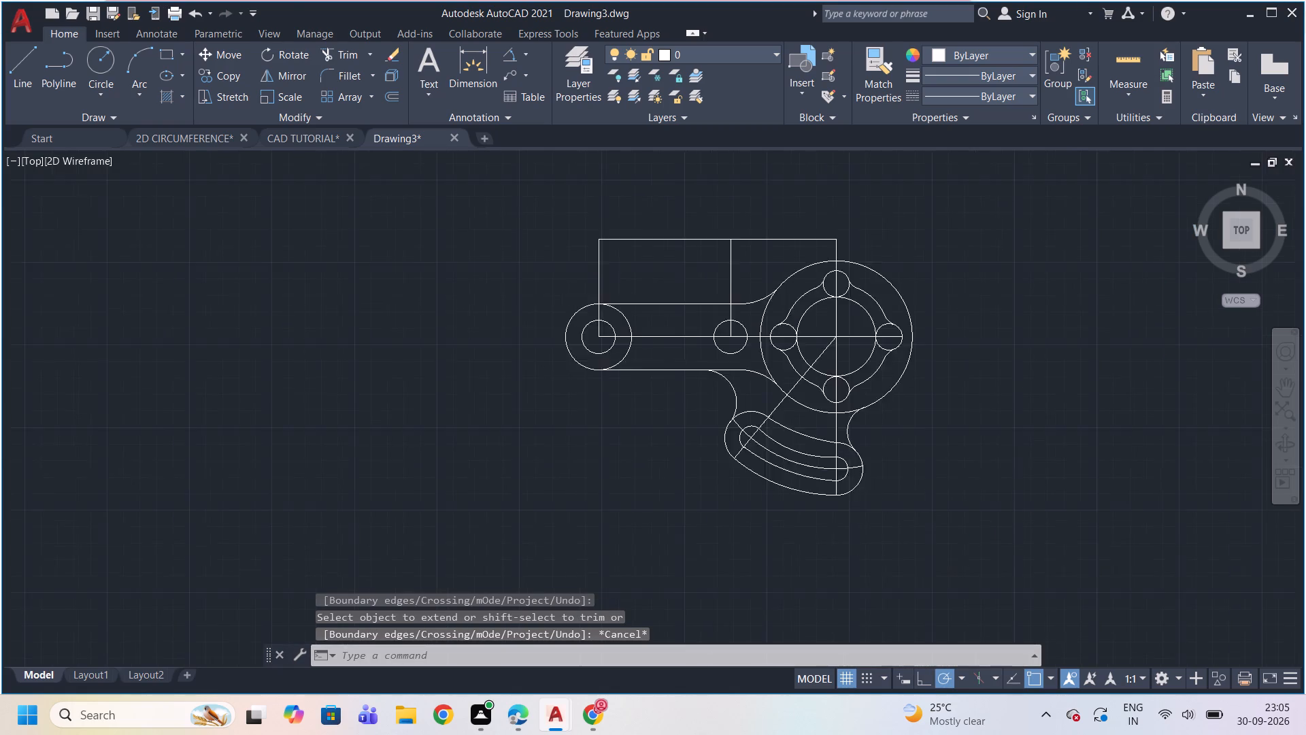
pyautogui.scroll(1, 648, 262)
pyautogui.scroll(-1, 648, 262)
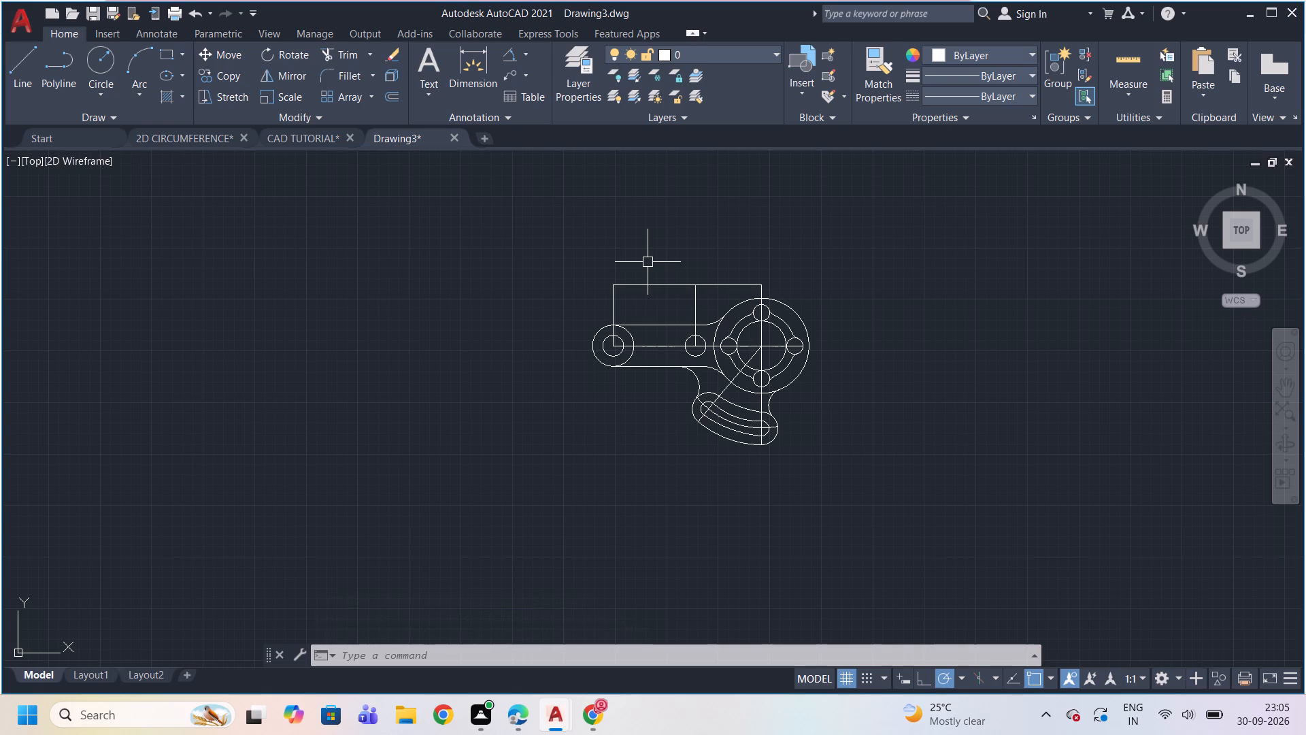
pyautogui.scroll(-1, 648, 262)
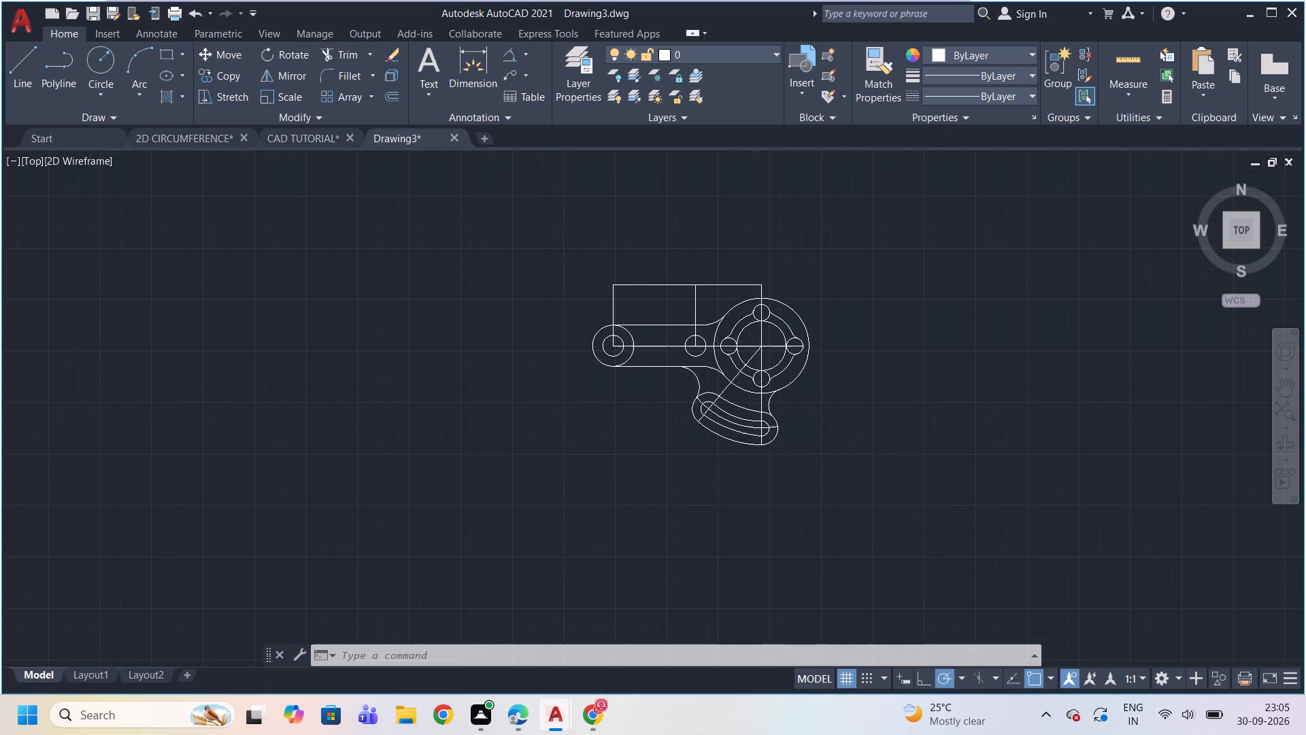
pyautogui.scroll(1, 648, 262)
pyautogui.scroll(-4, 648, 262)
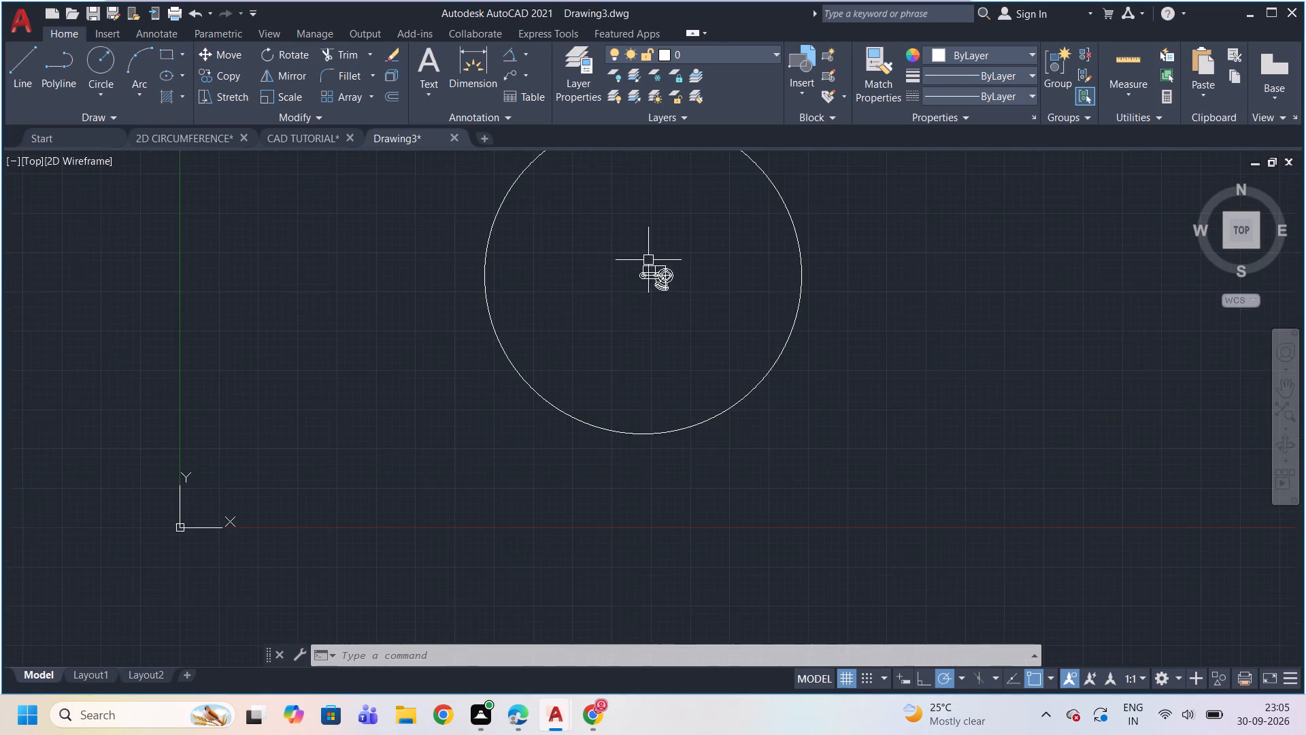
pyautogui.scroll(3, 650, 258)
pyautogui.scroll(-3, 651, 258)
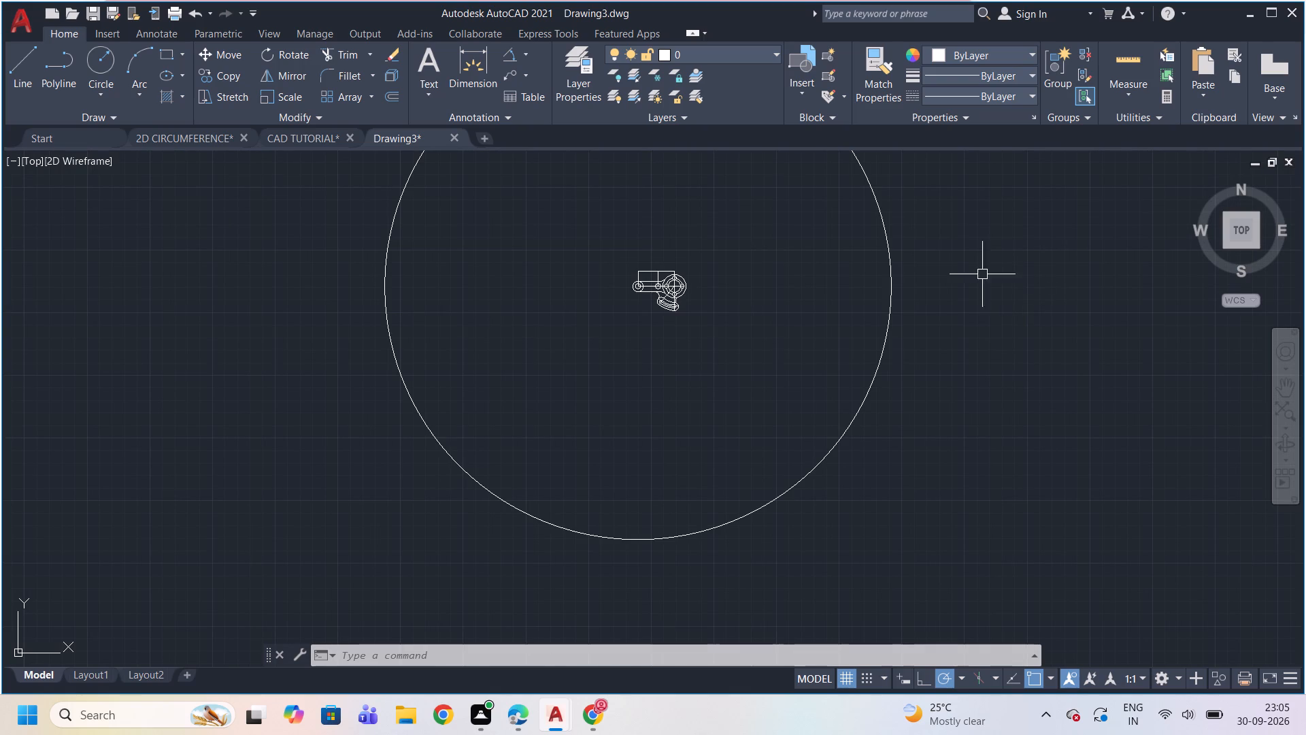
pyautogui.click(891, 267)
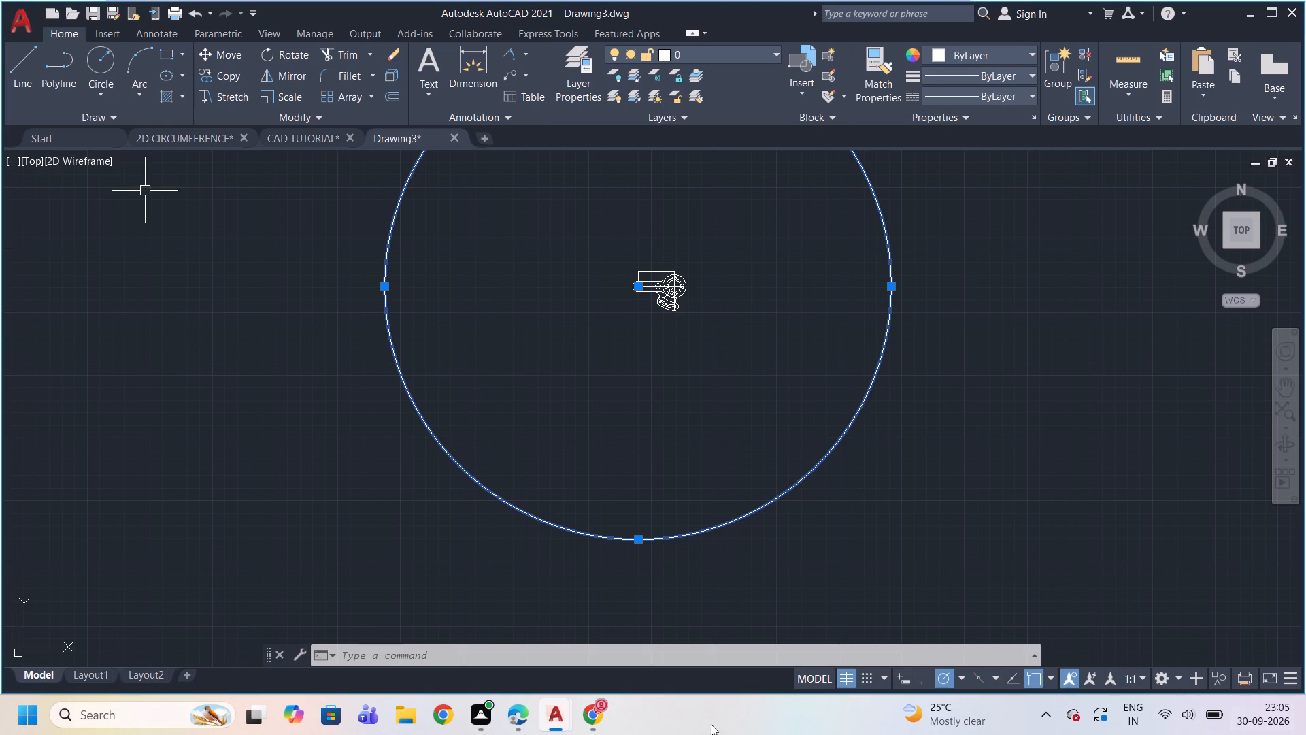
pyautogui.scroll(-3, 966, 724)
pyautogui.scroll(-1, 335, 734)
pyautogui.scroll(5, 665, 272)
pyautogui.scroll(-1, 682, 289)
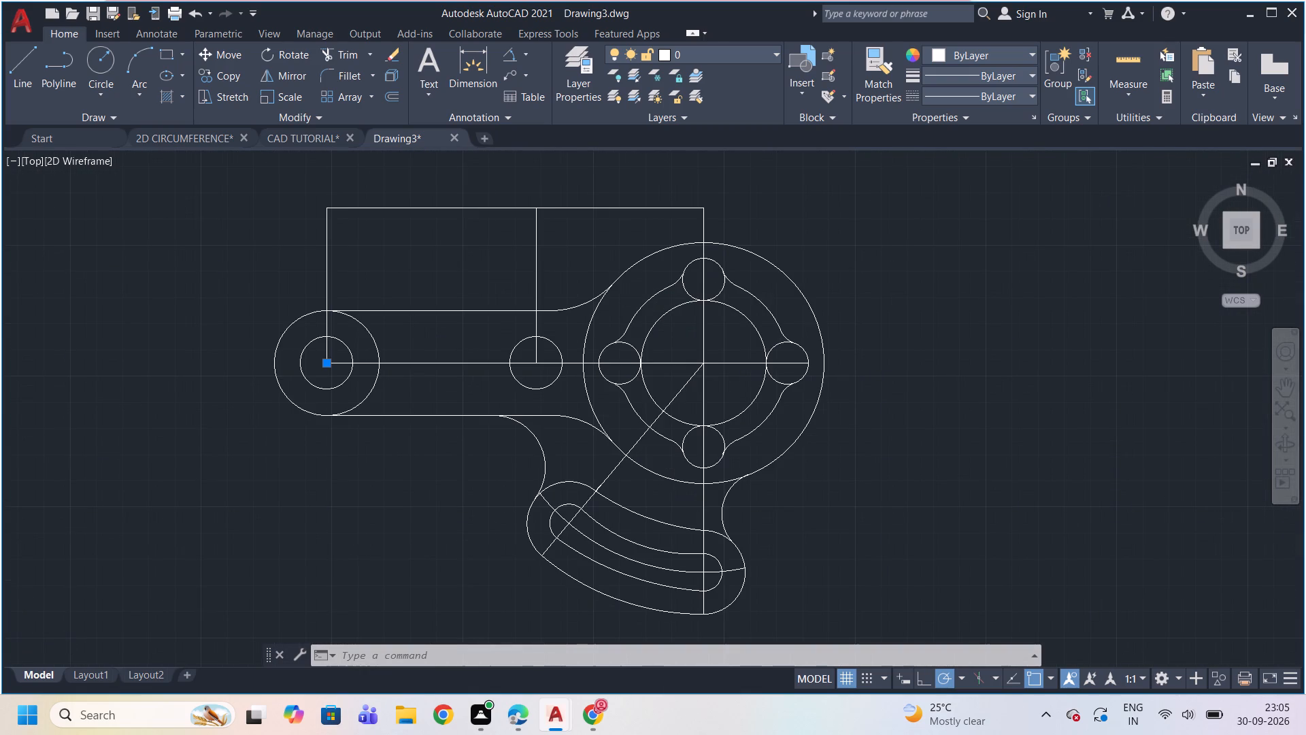
pyautogui.scroll(1, 682, 289)
pyautogui.scroll(-1, 227, 343)
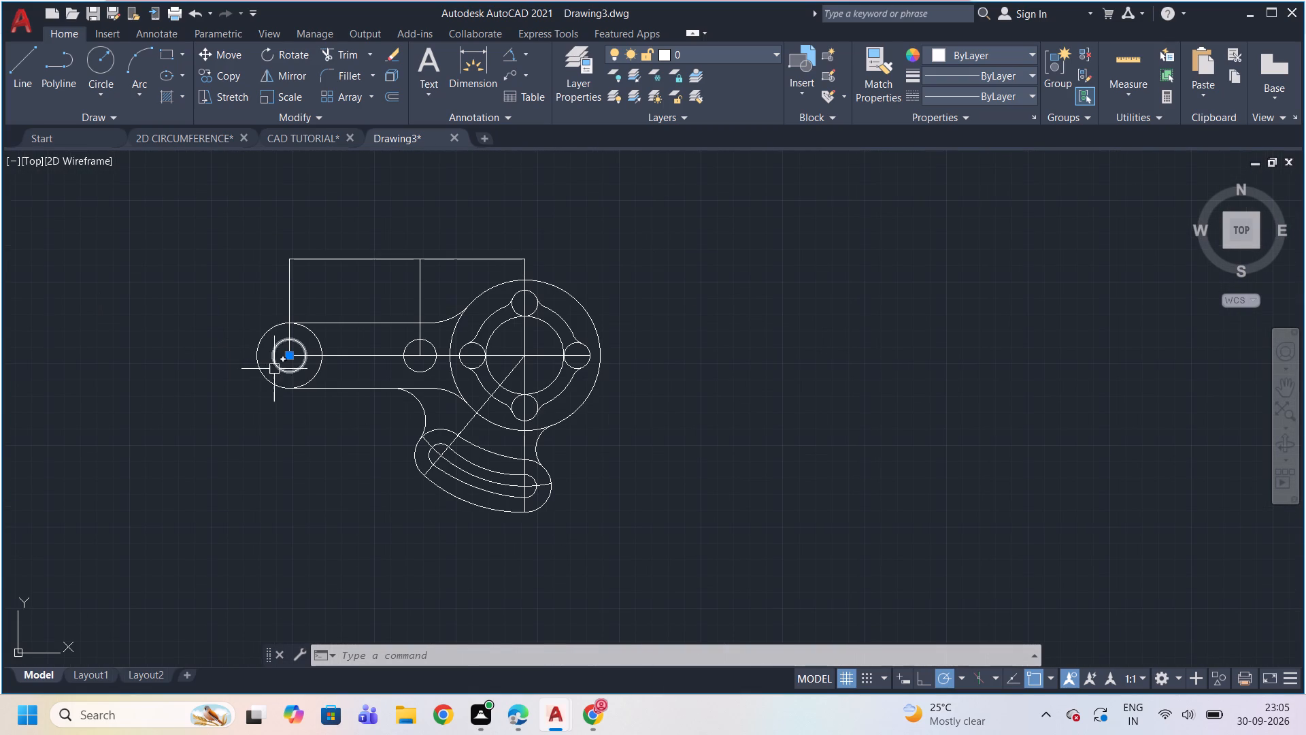
pyautogui.scroll(-5, 290, 379)
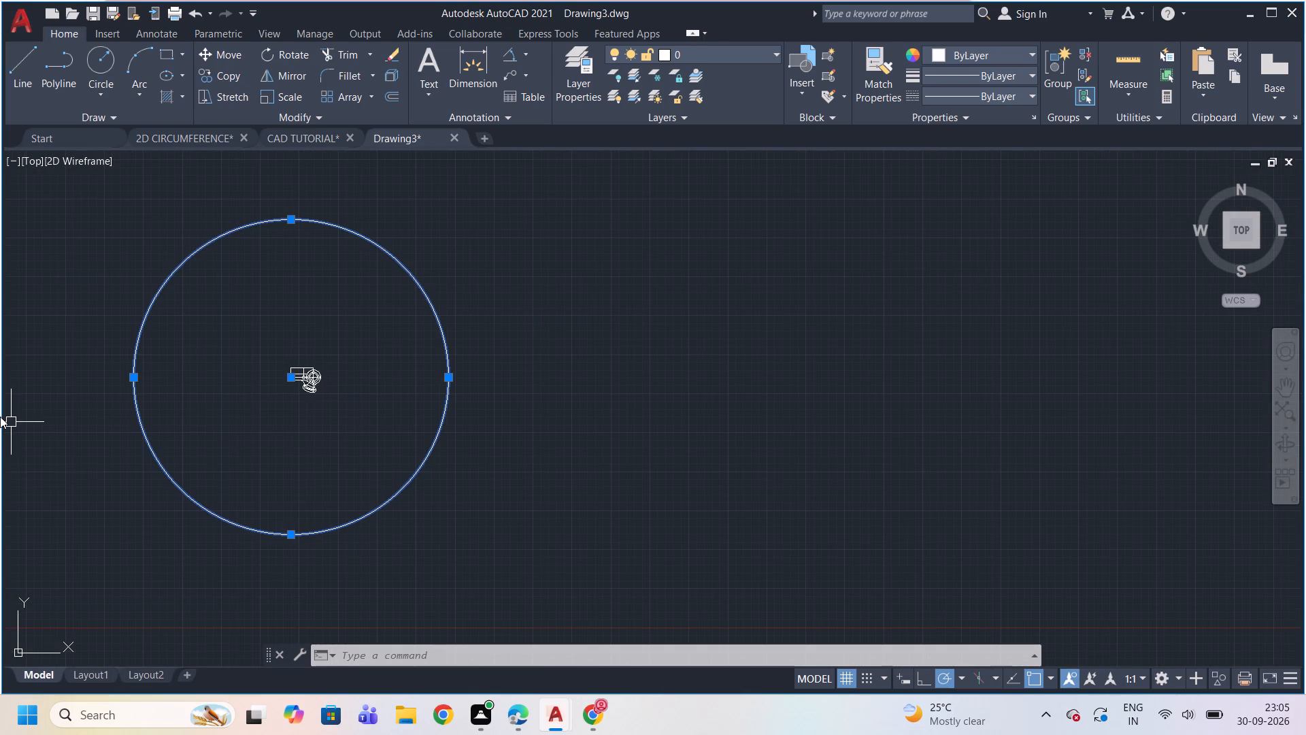
pyautogui.press('Delete')
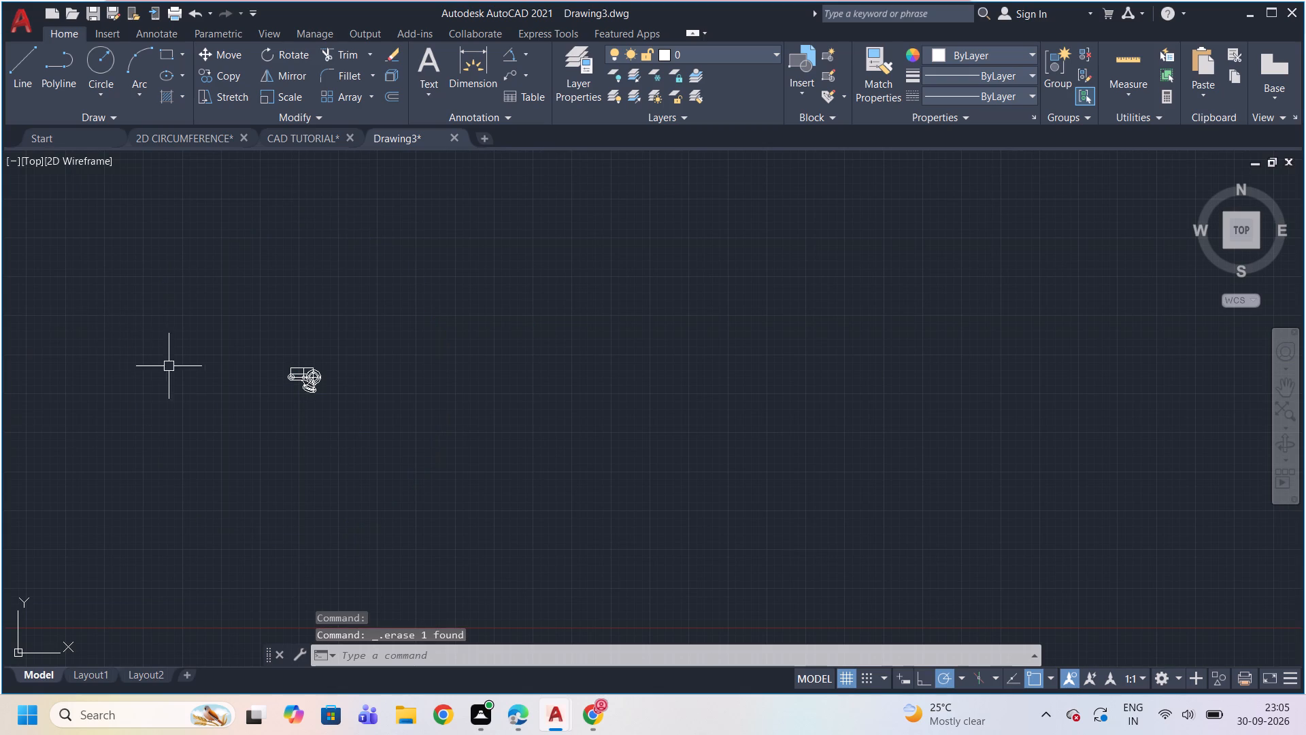
# Trim the upper and lower quarter arcs of the arm's outer end circle that lie inside the arm.
pyautogui.scroll(6, 278, 374)
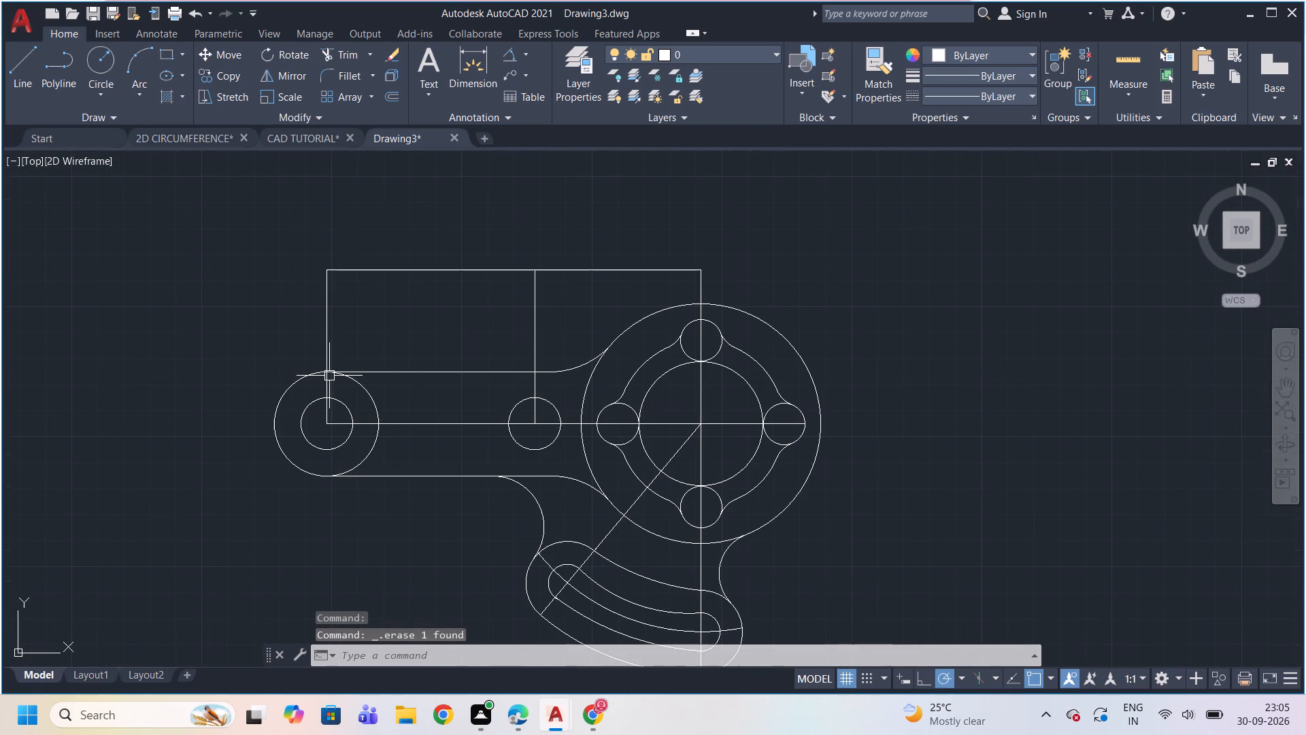
pyautogui.scroll(-2, 223, 400)
pyautogui.scroll(3, 222, 405)
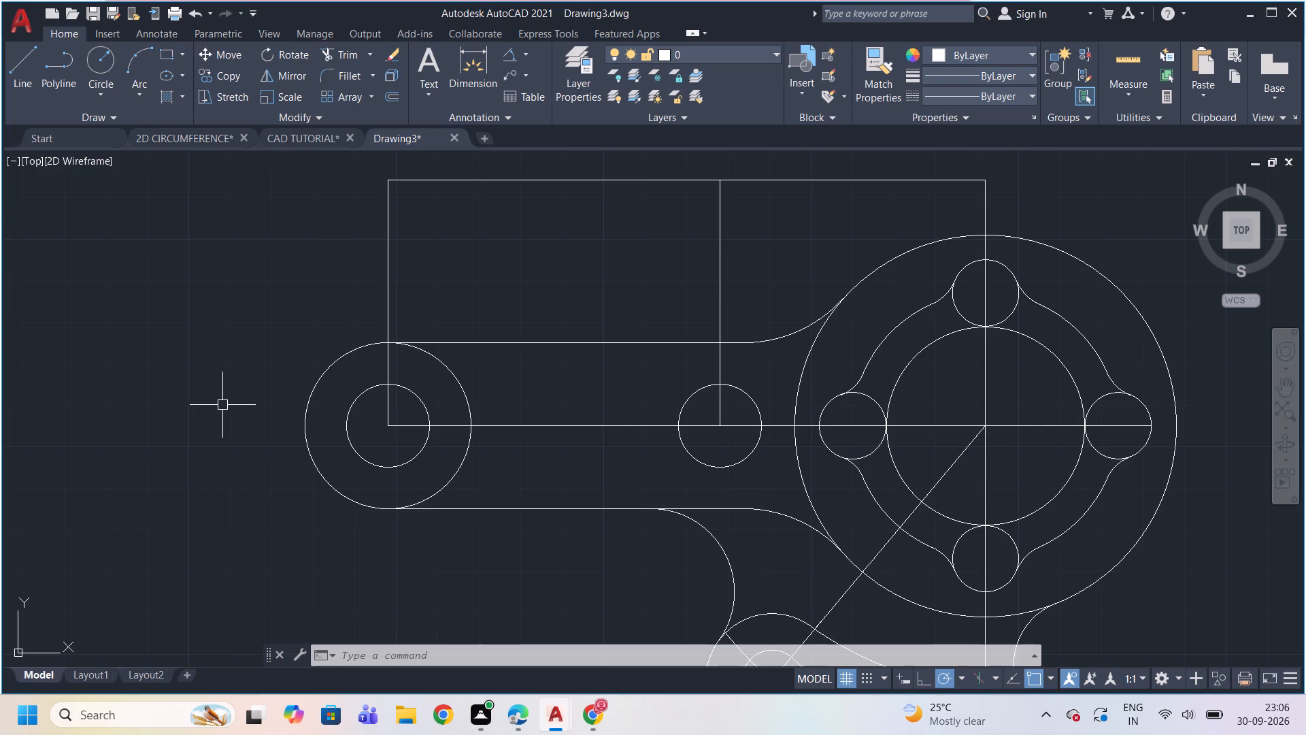
pyautogui.write('TR')
pyautogui.press('Return')
pyautogui.press('Return')
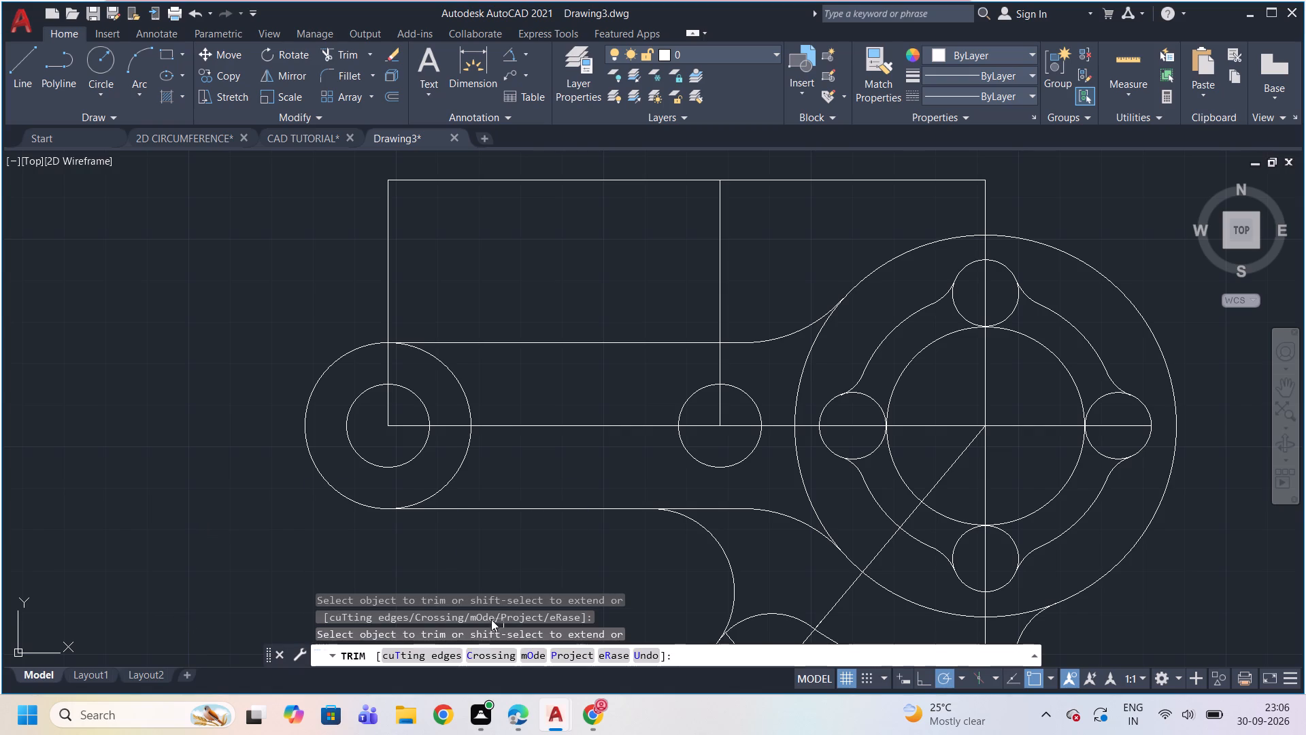
pyautogui.click(461, 384)
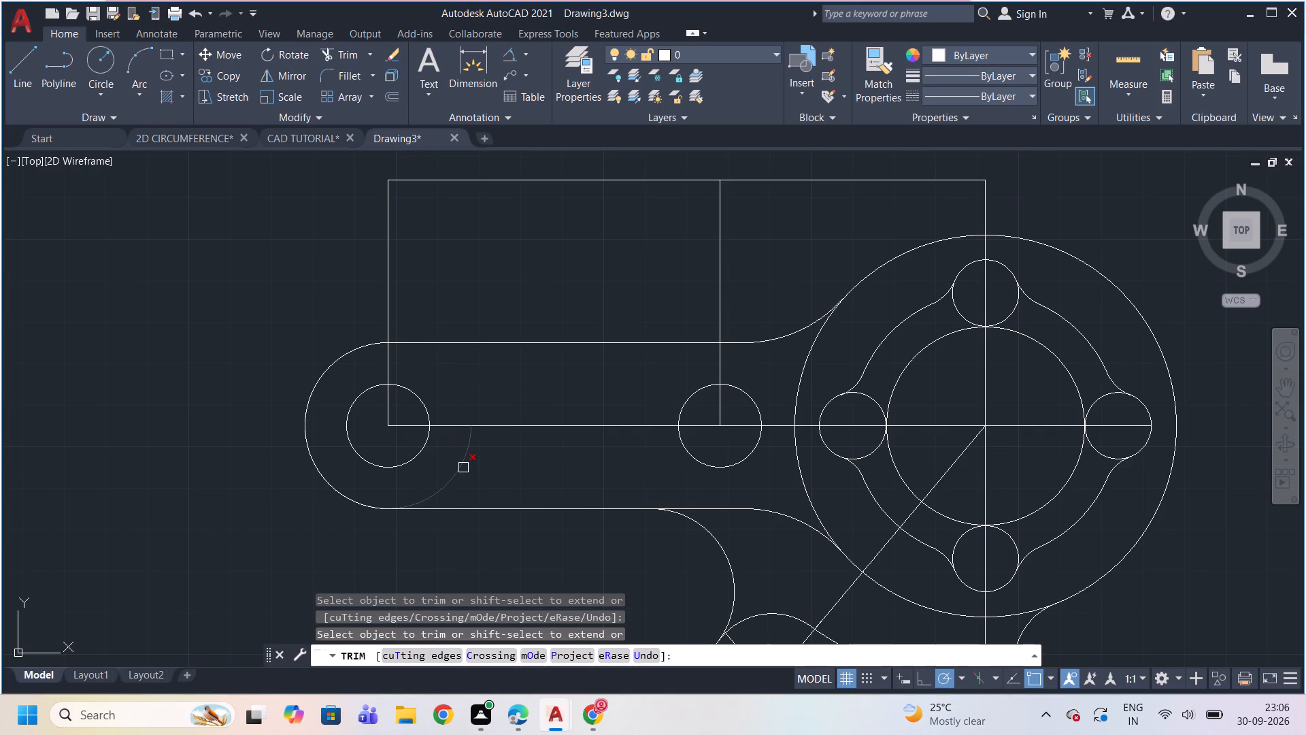
pyautogui.click(463, 468)
pyautogui.press('Escape')
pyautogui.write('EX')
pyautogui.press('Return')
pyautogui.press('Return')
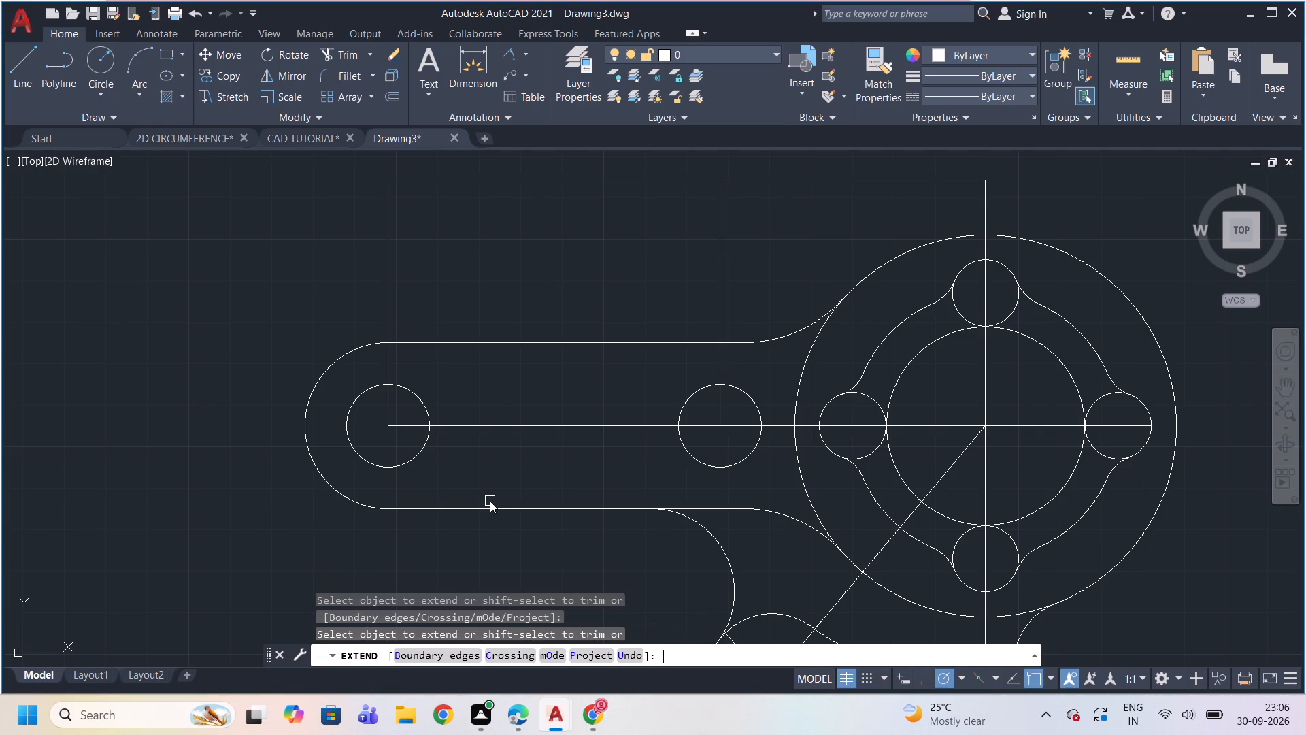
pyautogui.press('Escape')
# Extend the vertical line at the arm's end hole down to the bottom of the hole circle.
pyautogui.write('EX')
pyautogui.press('Return')
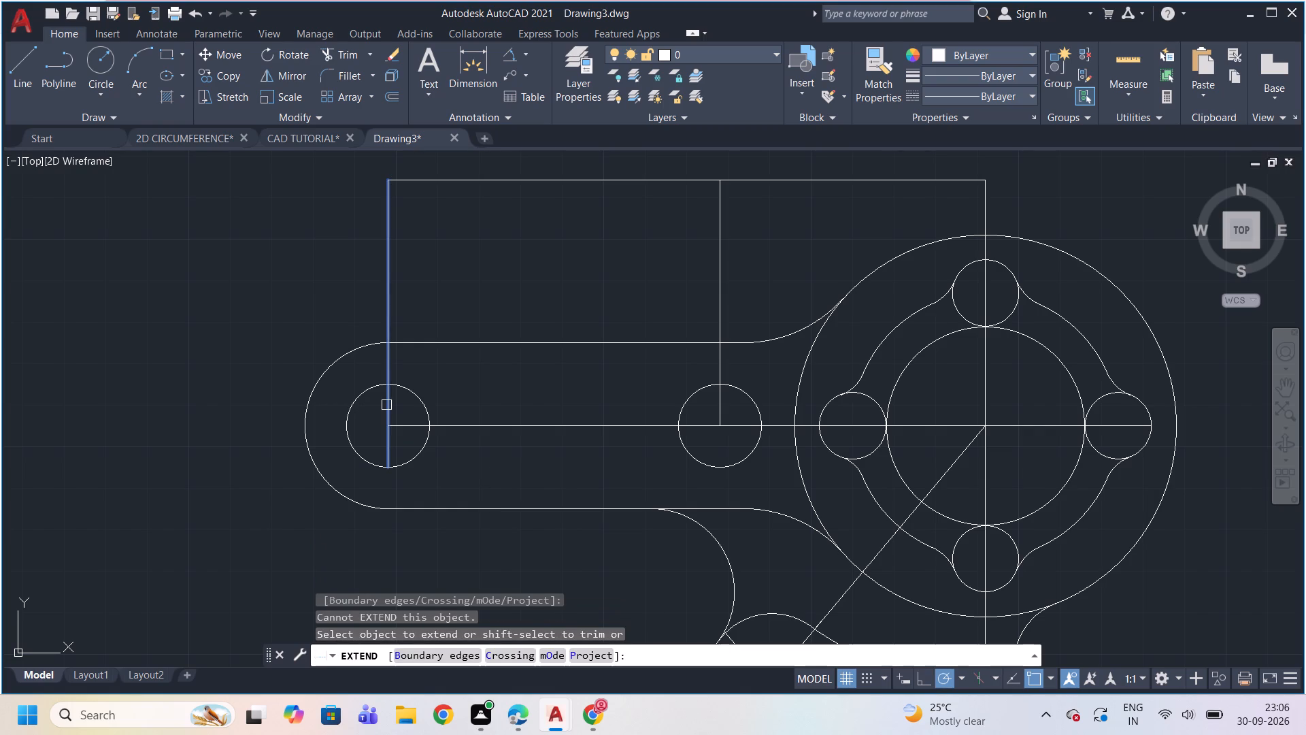
pyautogui.click(386, 405)
pyautogui.press('Escape')
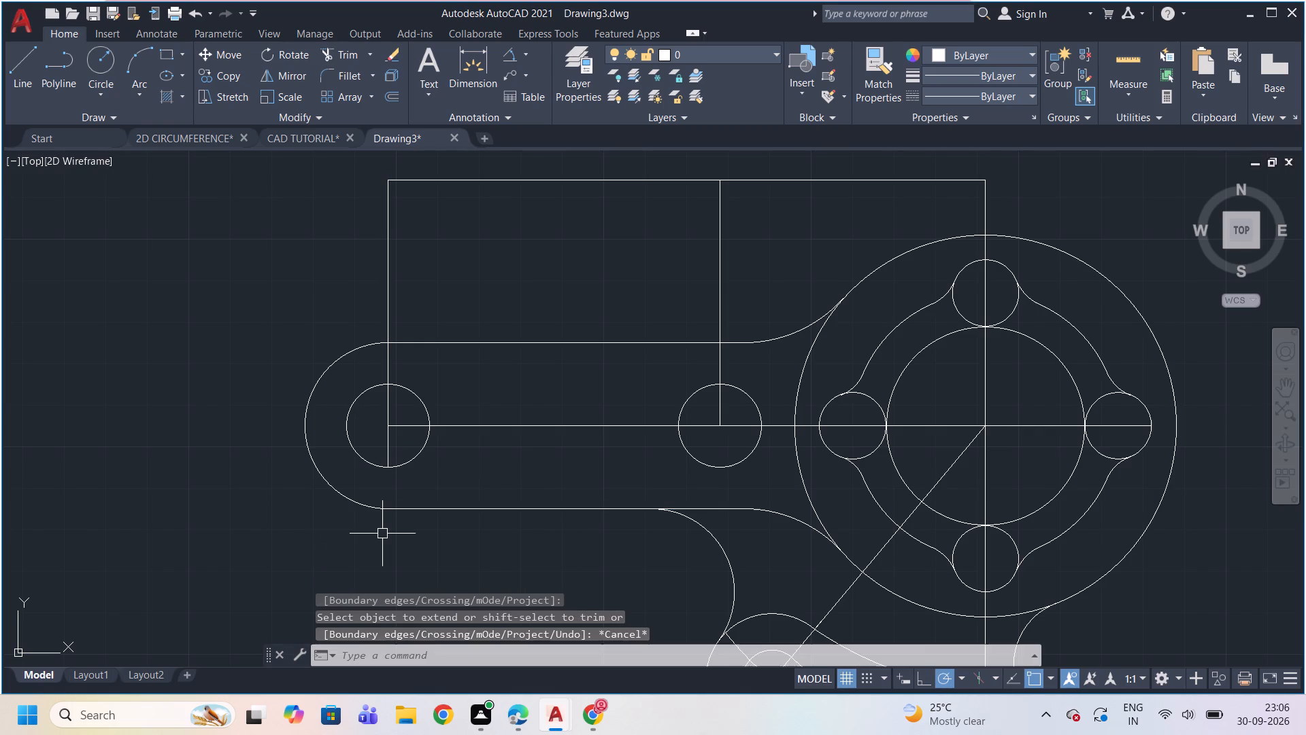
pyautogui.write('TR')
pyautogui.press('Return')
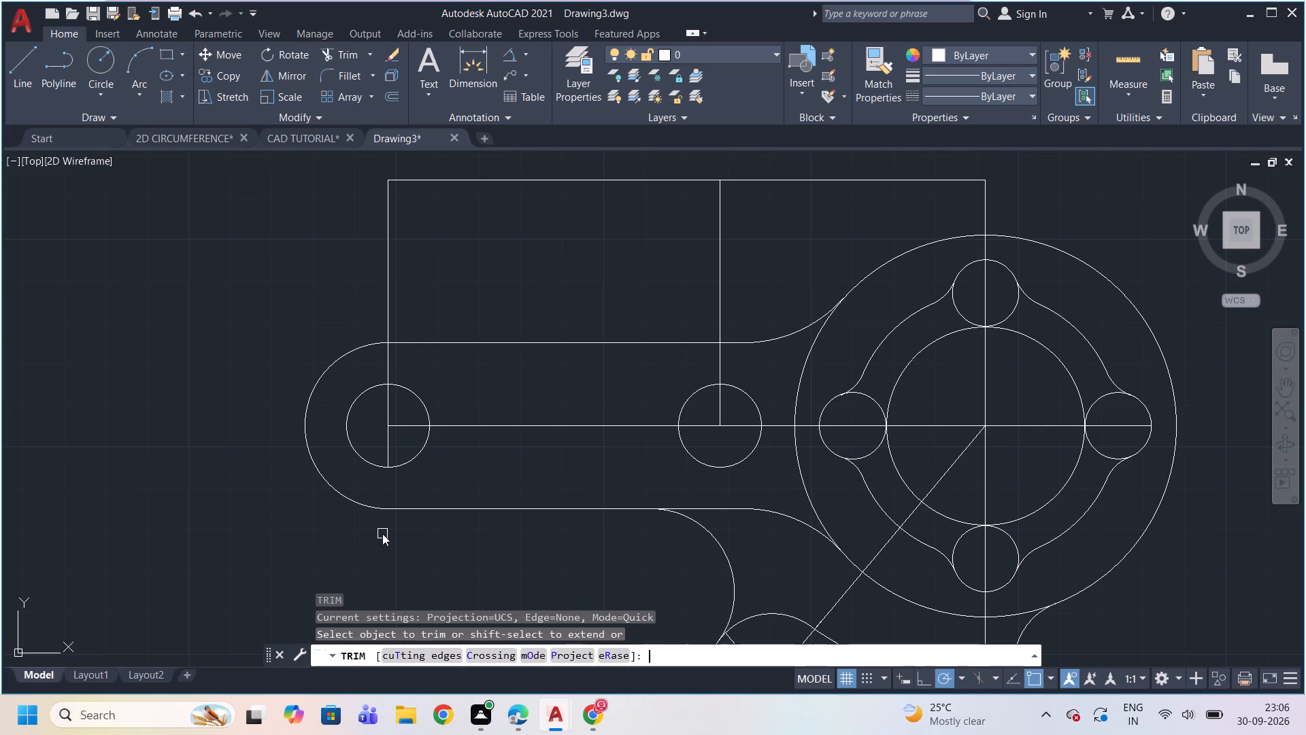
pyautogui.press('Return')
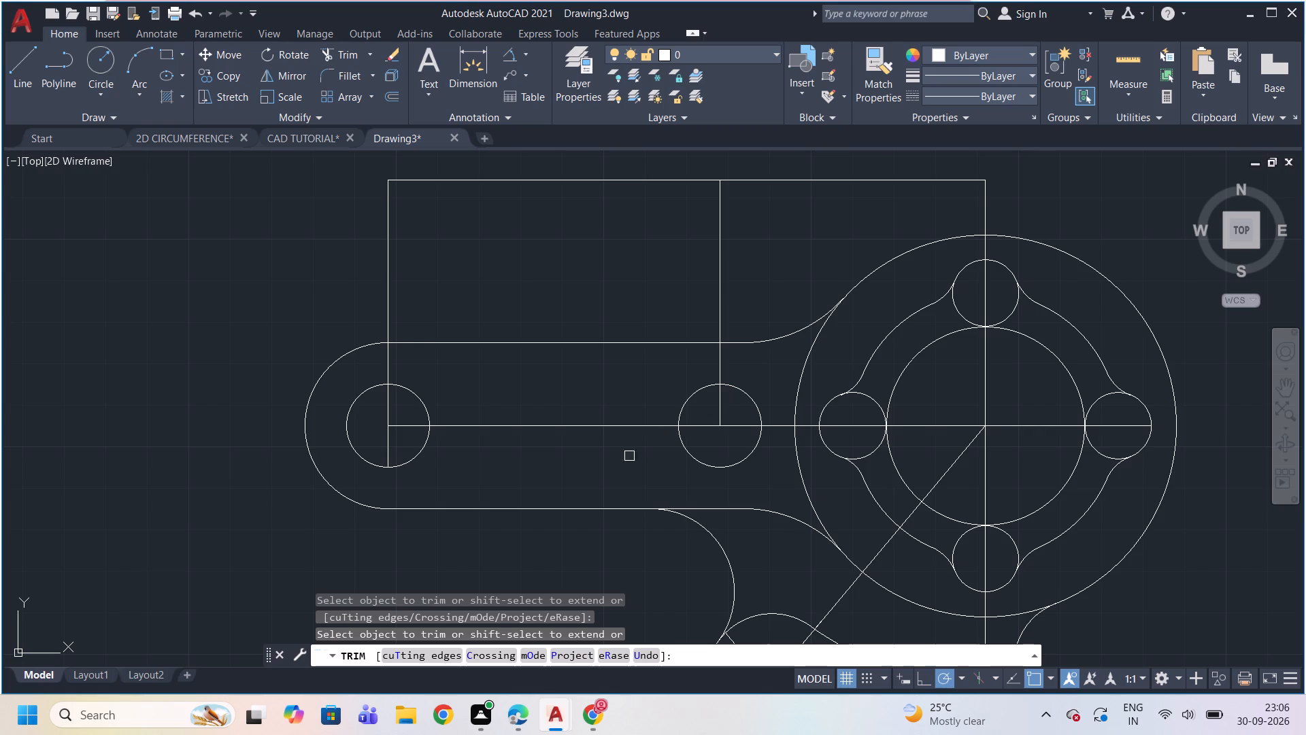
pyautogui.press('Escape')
# Extend the vertical line at the arm's inner hole down to the bottom of the hole circle.
pyautogui.write('EX')
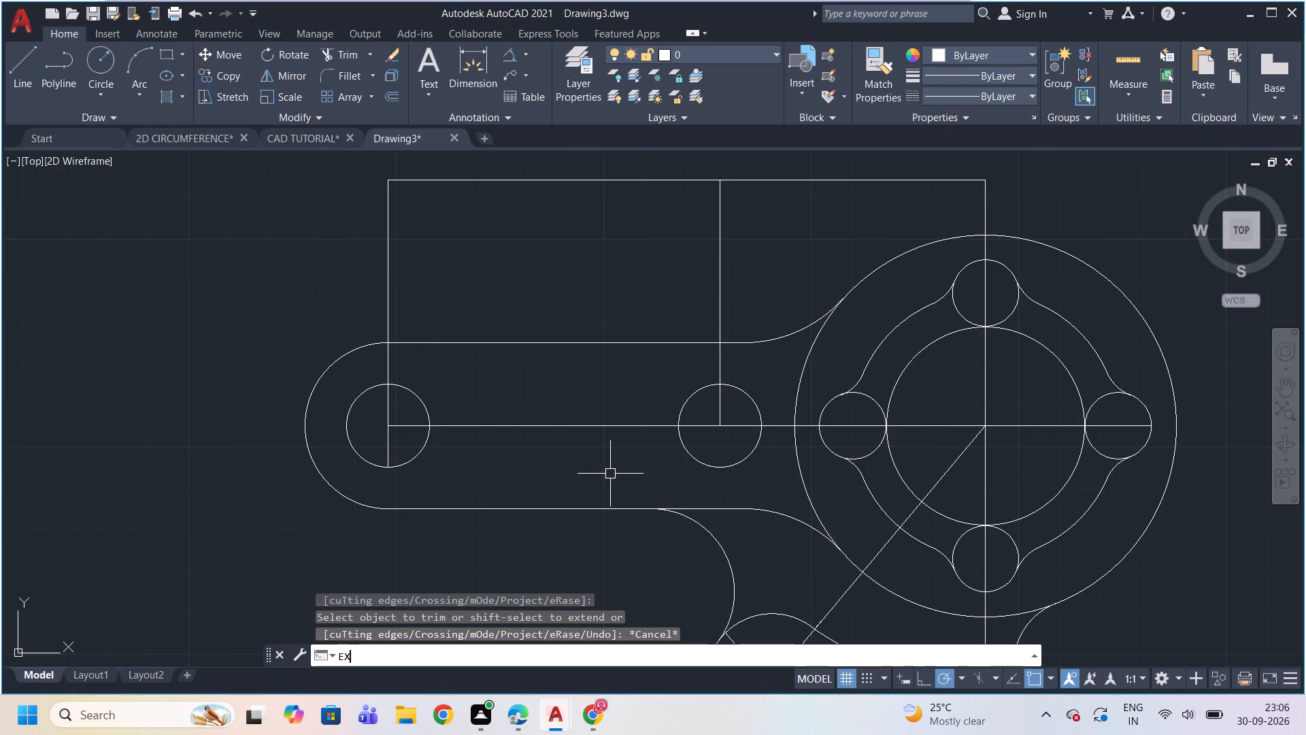
pyautogui.press('Return')
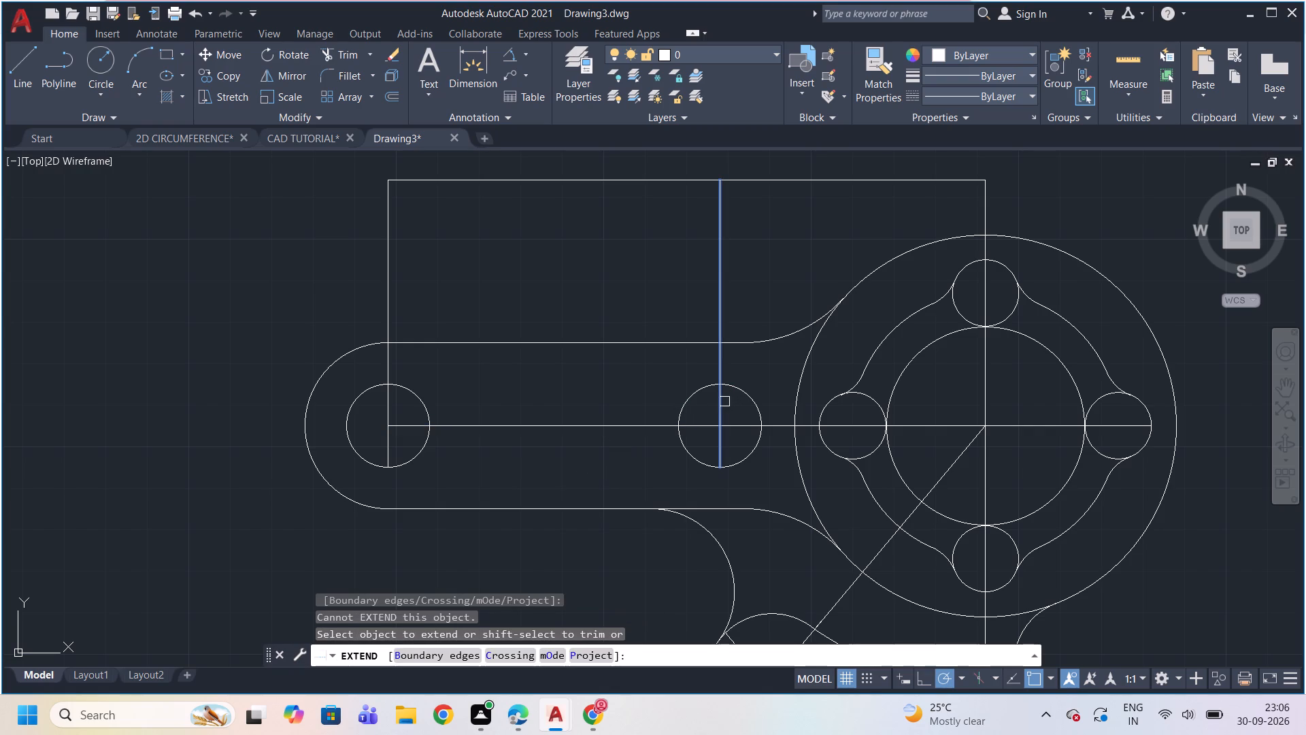
pyautogui.click(722, 400)
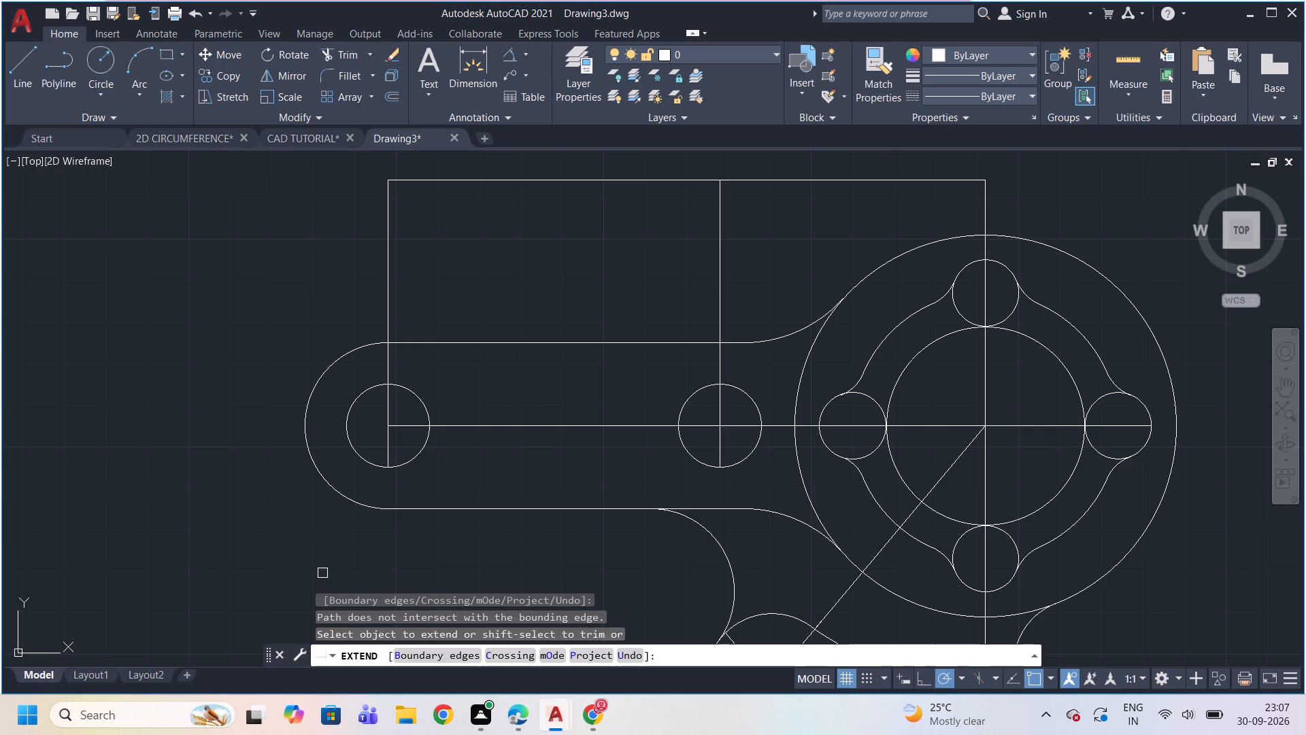
pyautogui.press('l')
pyautogui.press('Return')
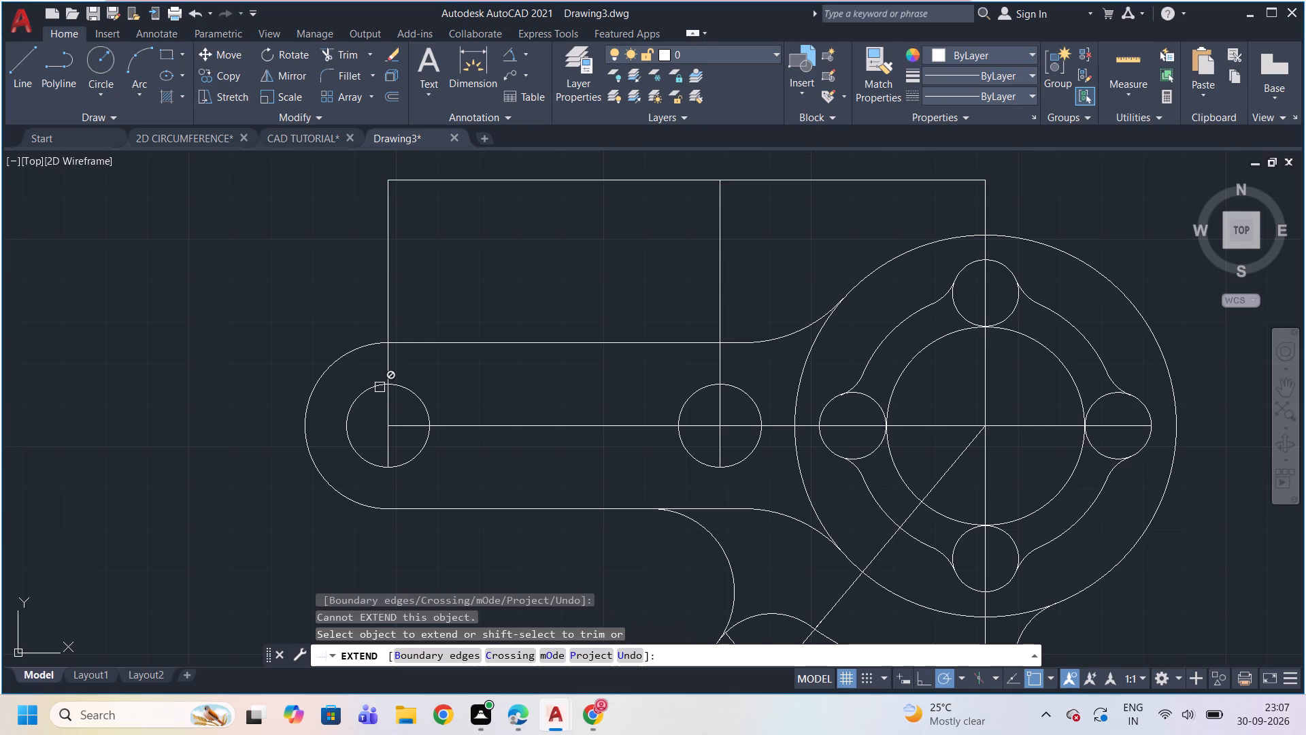
pyautogui.press('Escape')
# Draw two horizontal lines joining the tops and the bottoms of the arm's two hole circles.
pyautogui.press('l')
pyautogui.press('Return')
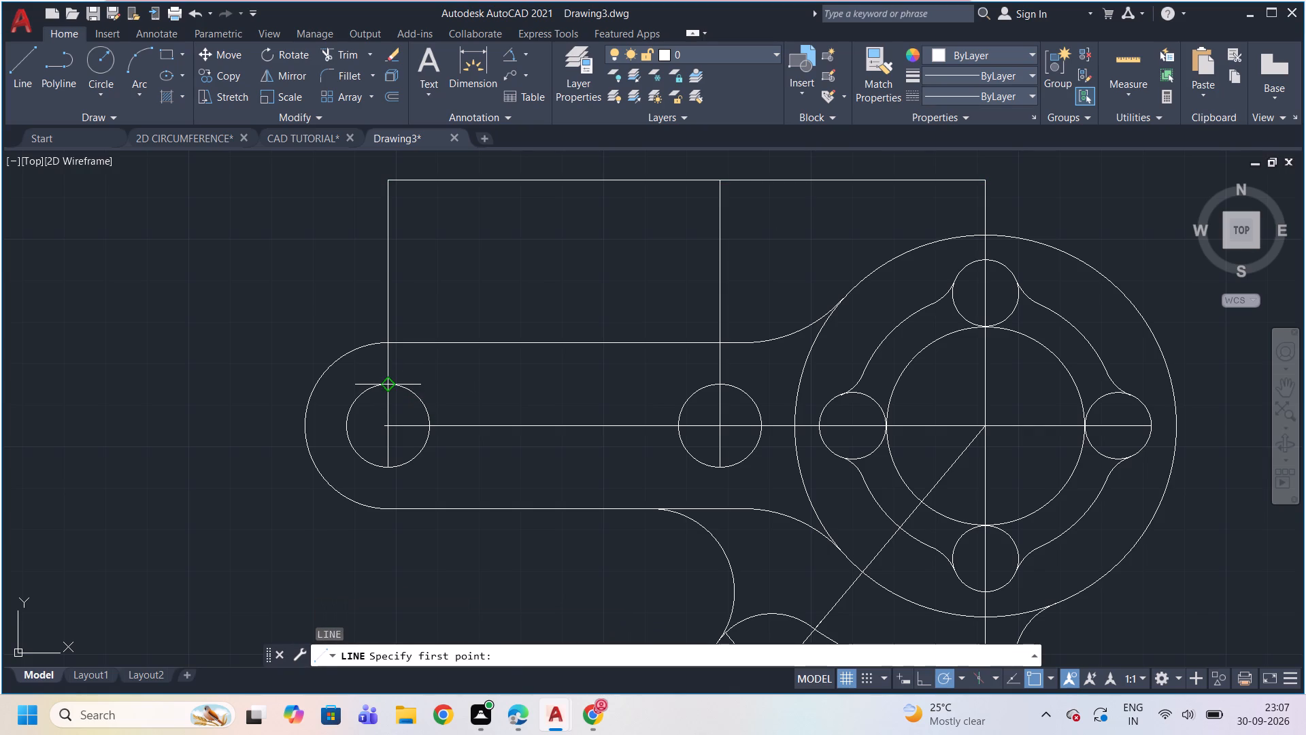
pyautogui.click(390, 382)
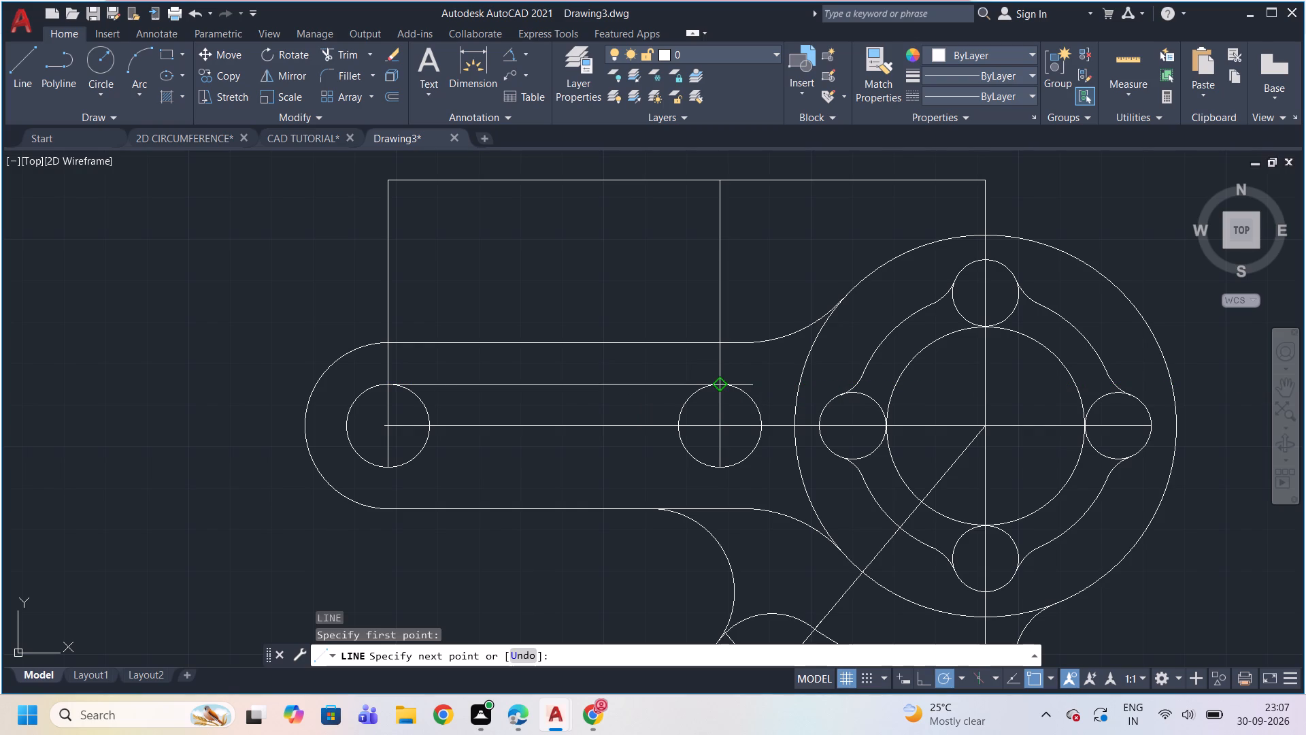
pyautogui.click(719, 386)
pyautogui.press('Escape')
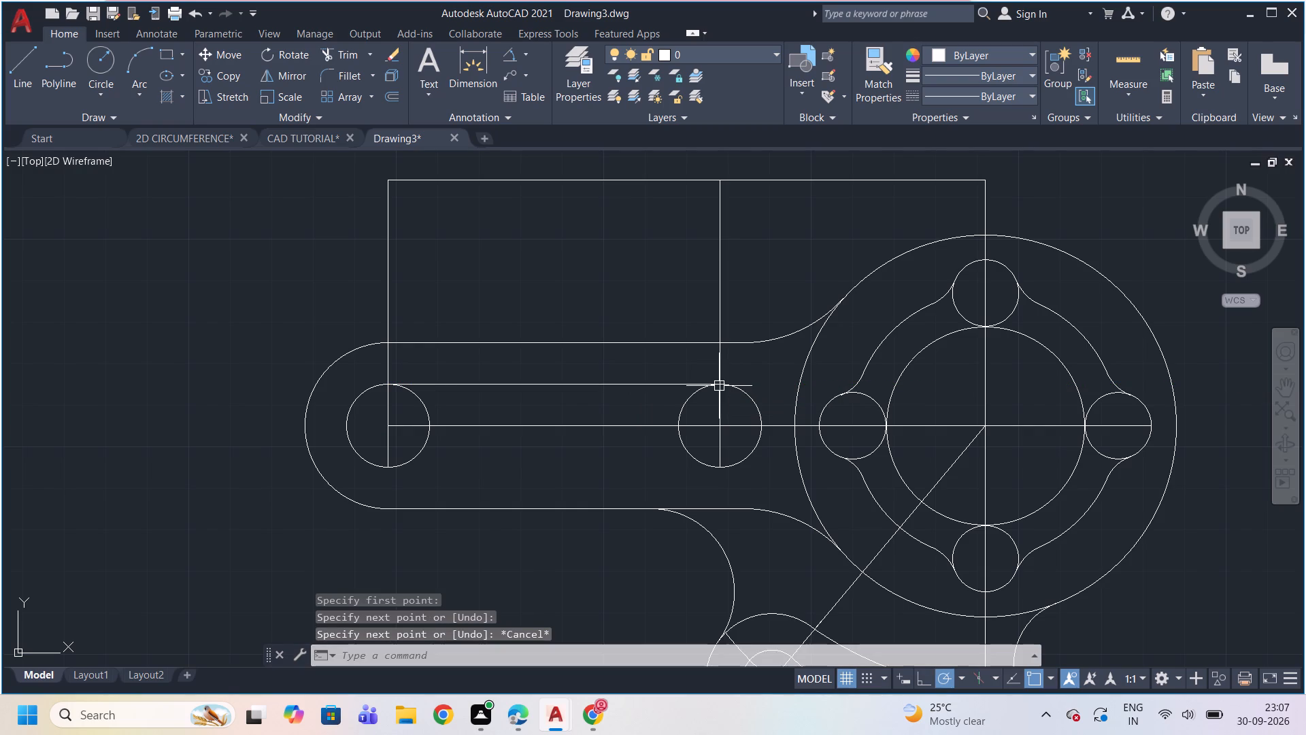
pyautogui.press('l')
pyautogui.press('Return')
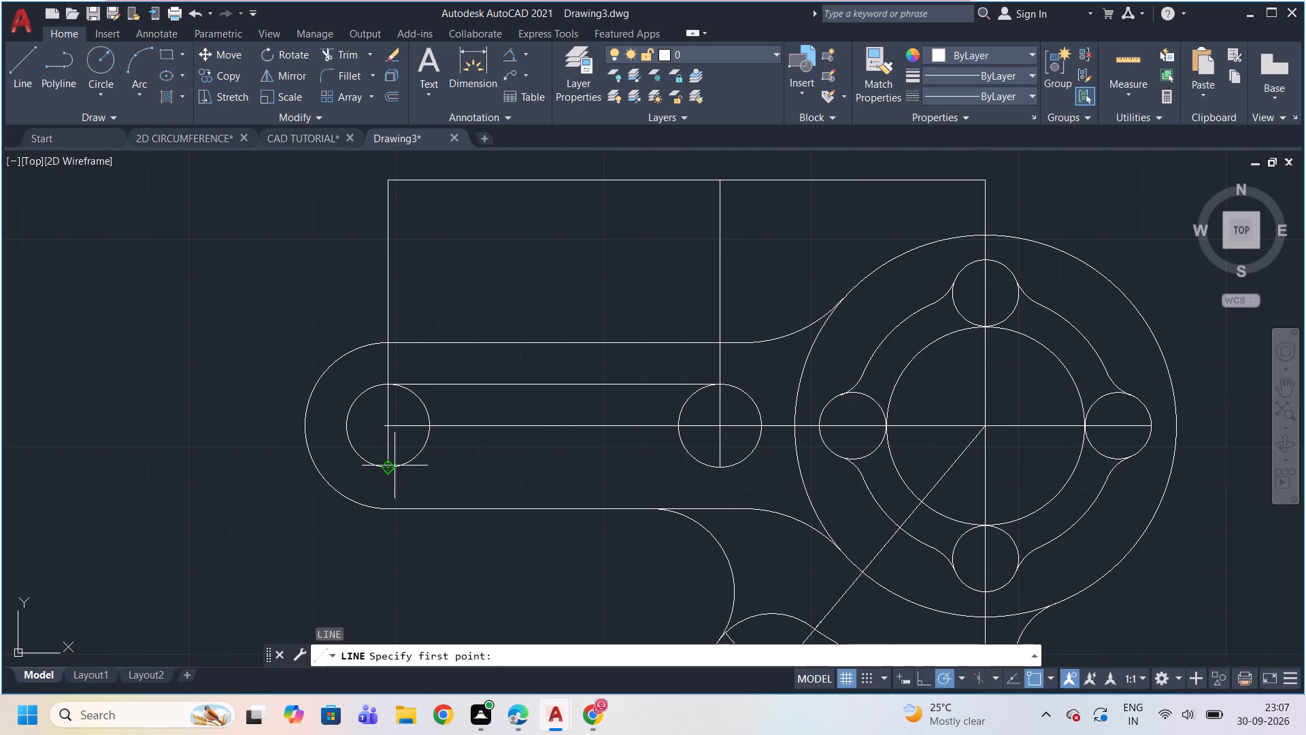
pyautogui.click(388, 463)
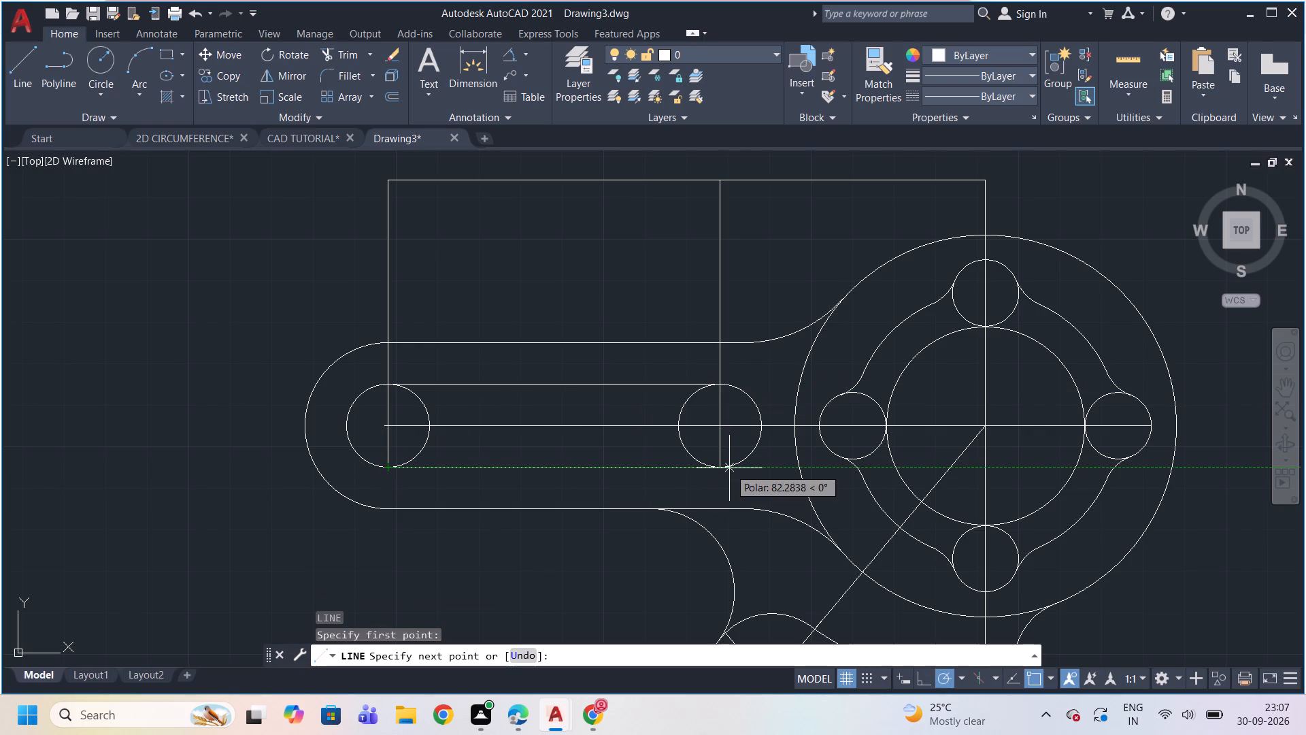
pyautogui.click(720, 465)
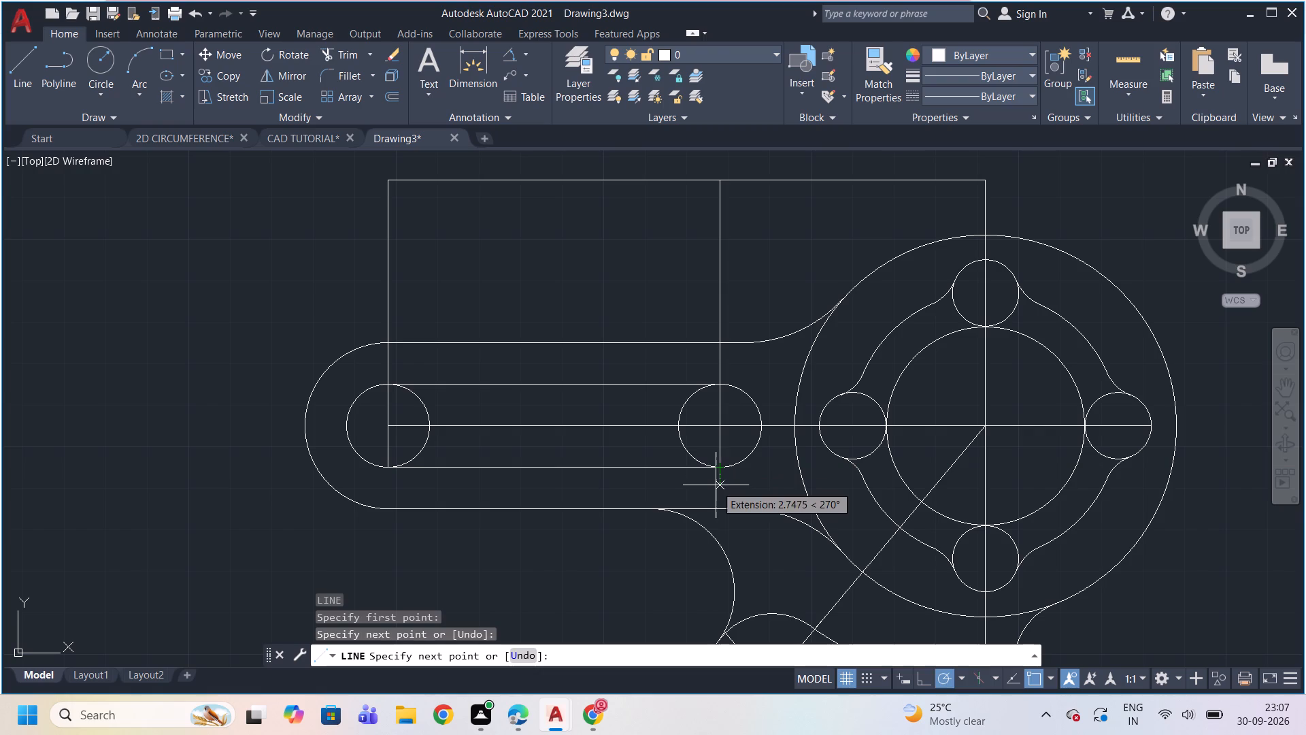
pyautogui.press('Escape')
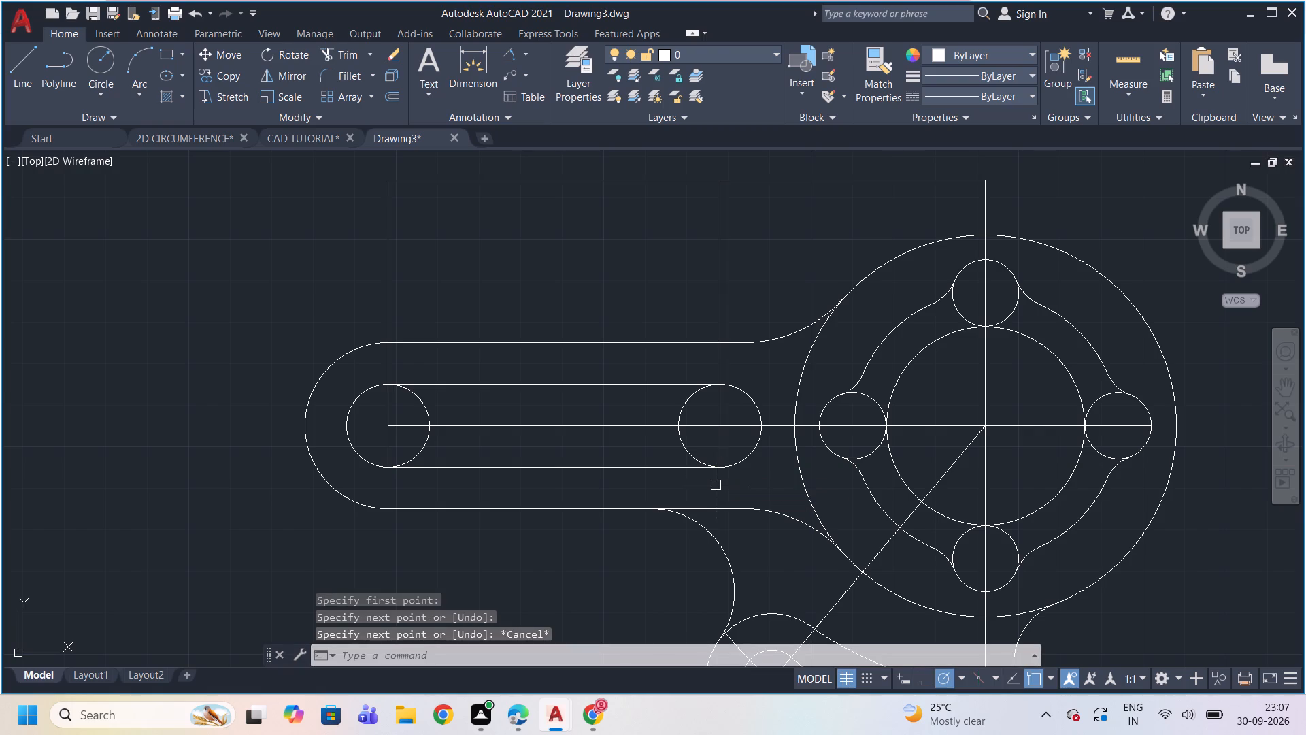
# Trim the inner quarter arcs of both arm hole circles to leave a straight rounded slot.
pyautogui.write('TR')
pyautogui.press('Return')
pyautogui.press('Return')
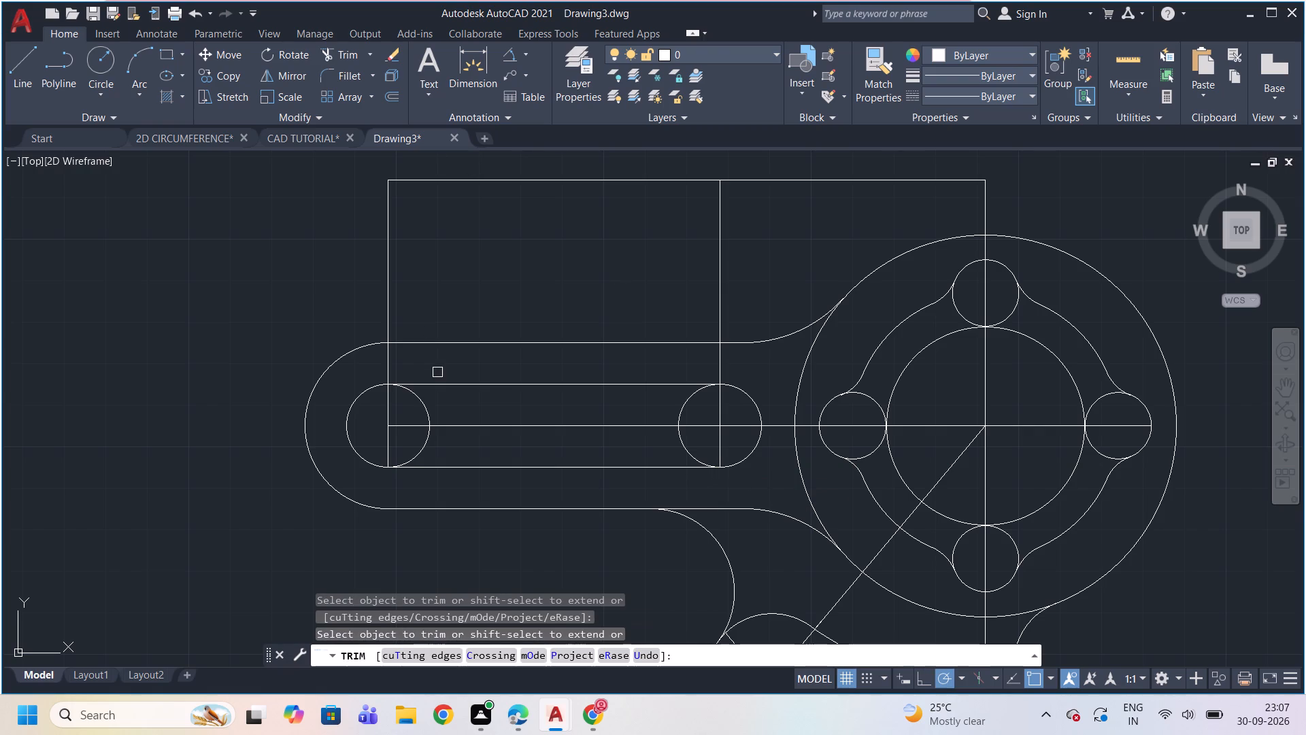
pyautogui.click(421, 408)
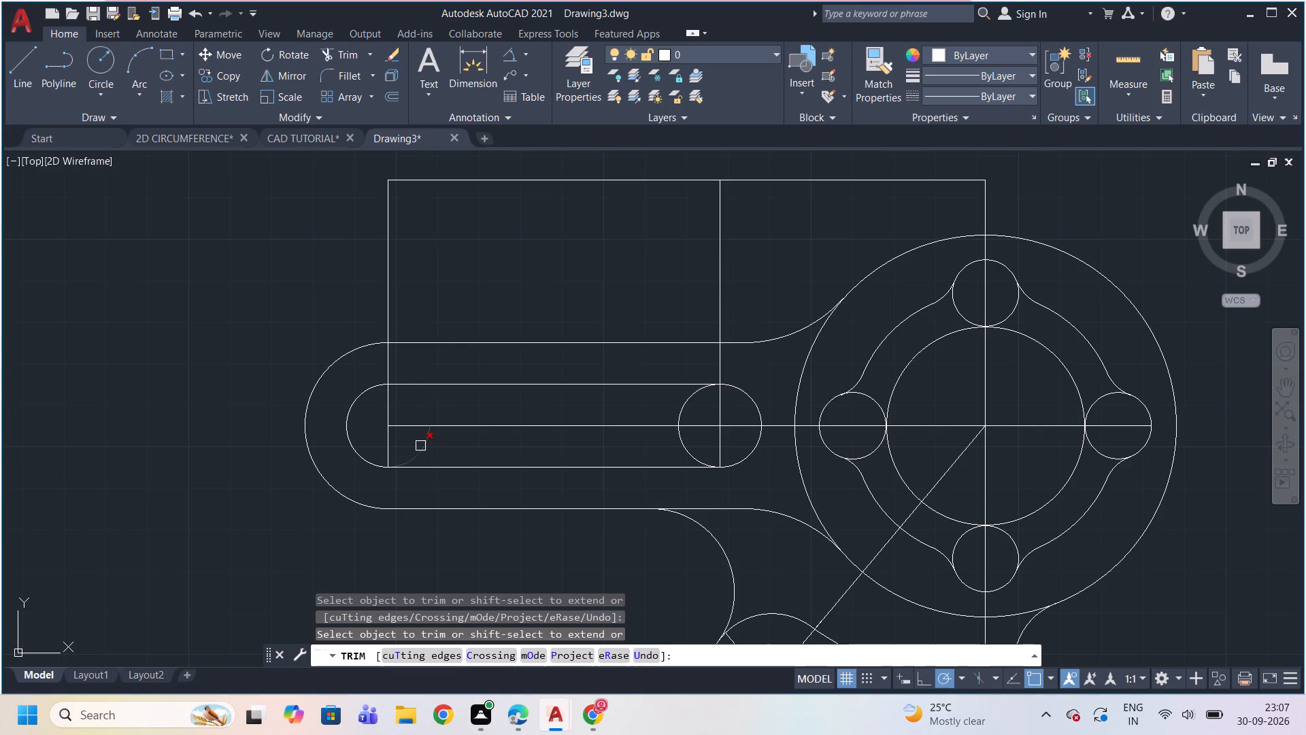
pyautogui.click(420, 446)
pyautogui.click(689, 405)
pyautogui.click(687, 443)
pyautogui.scroll(-2, 680, 280)
pyautogui.scroll(1, 726, 357)
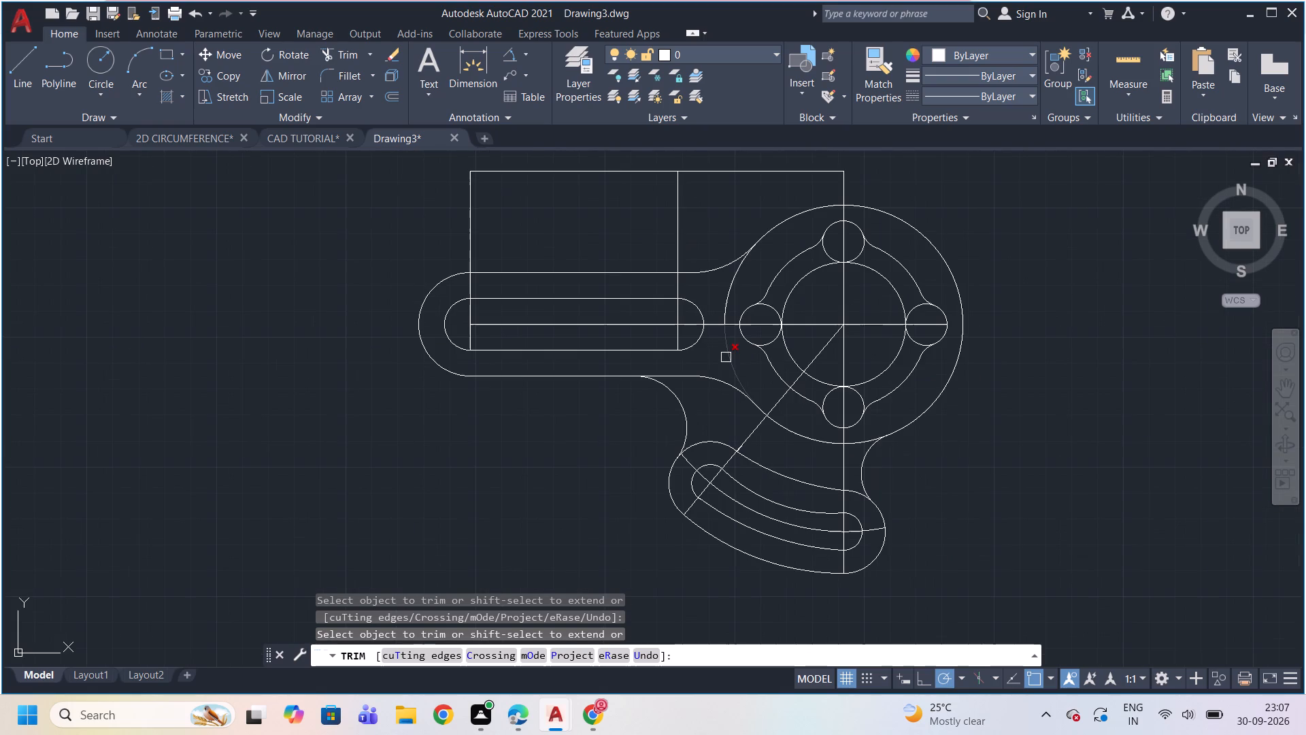
pyautogui.press('Escape')
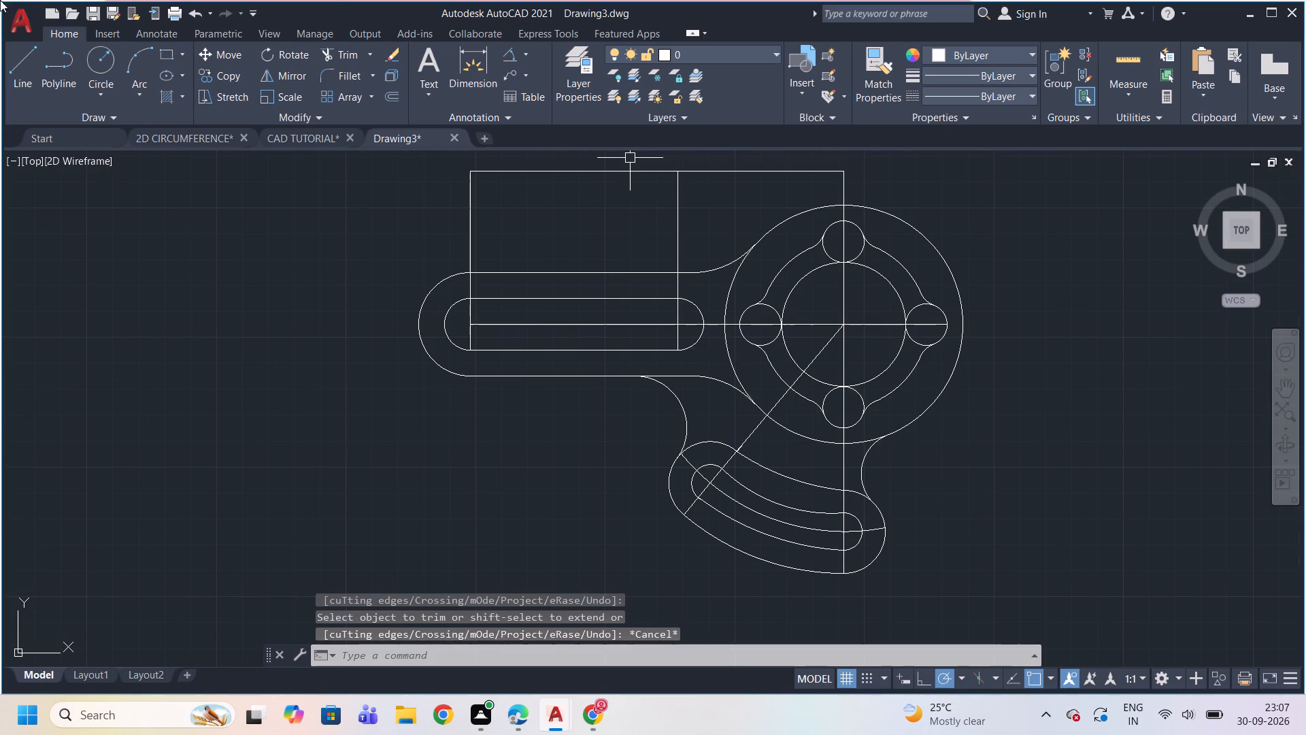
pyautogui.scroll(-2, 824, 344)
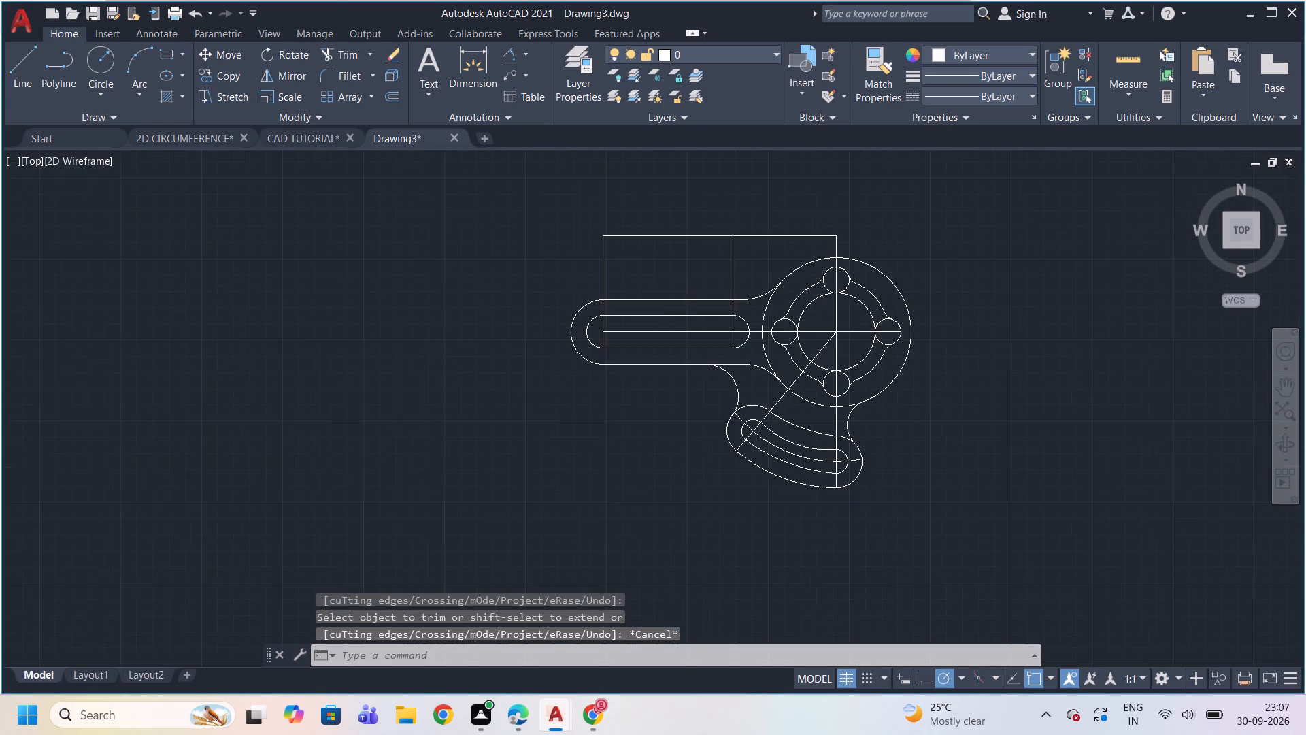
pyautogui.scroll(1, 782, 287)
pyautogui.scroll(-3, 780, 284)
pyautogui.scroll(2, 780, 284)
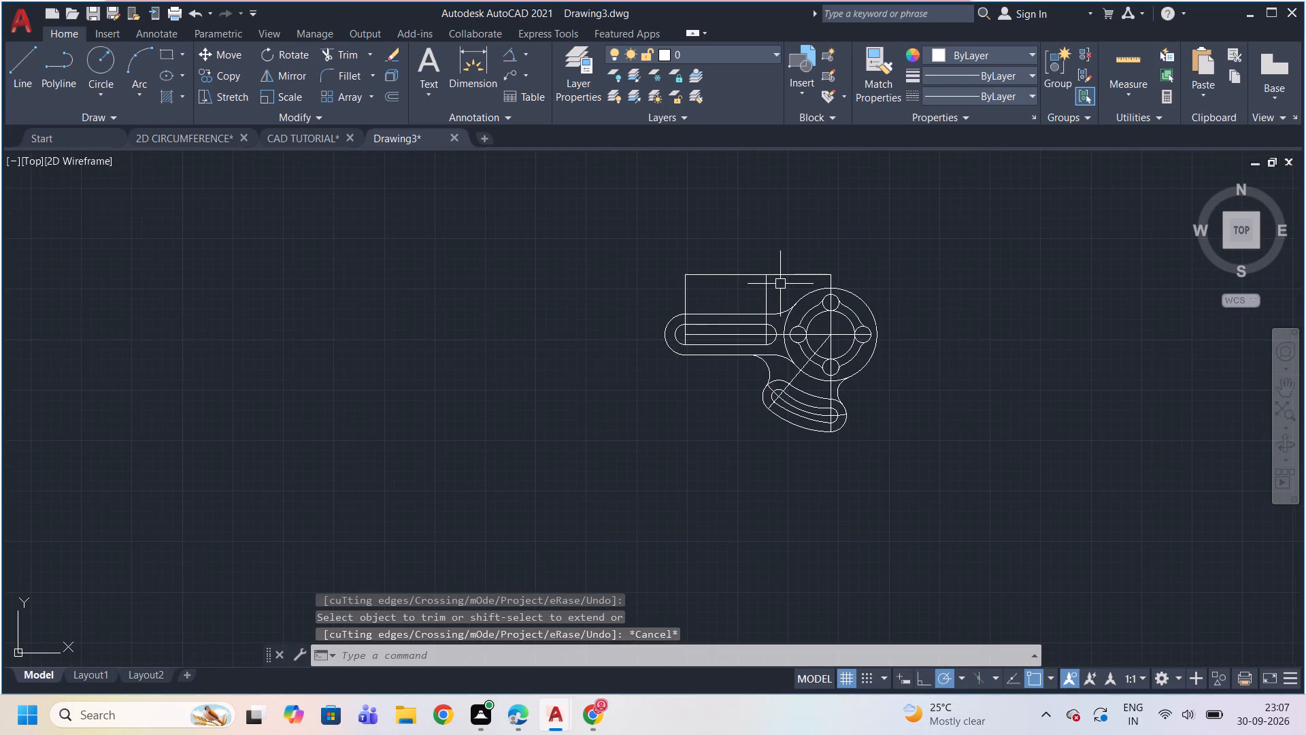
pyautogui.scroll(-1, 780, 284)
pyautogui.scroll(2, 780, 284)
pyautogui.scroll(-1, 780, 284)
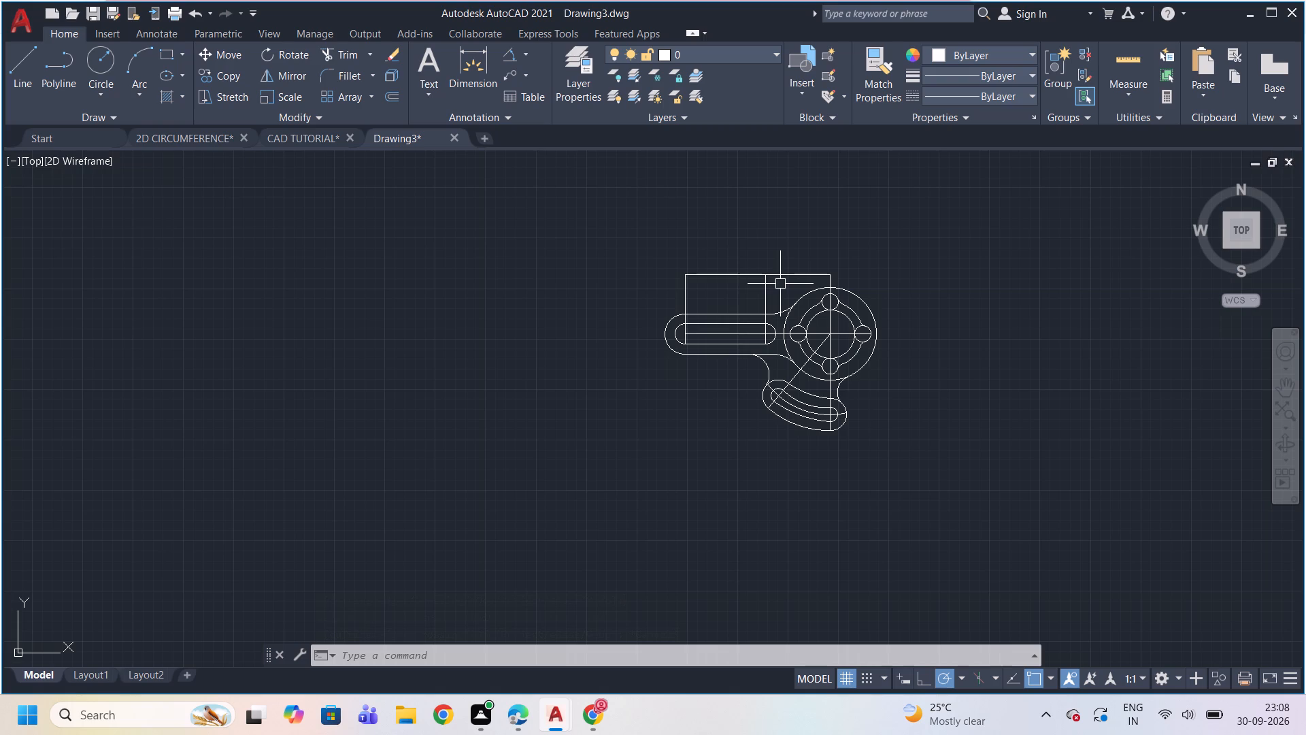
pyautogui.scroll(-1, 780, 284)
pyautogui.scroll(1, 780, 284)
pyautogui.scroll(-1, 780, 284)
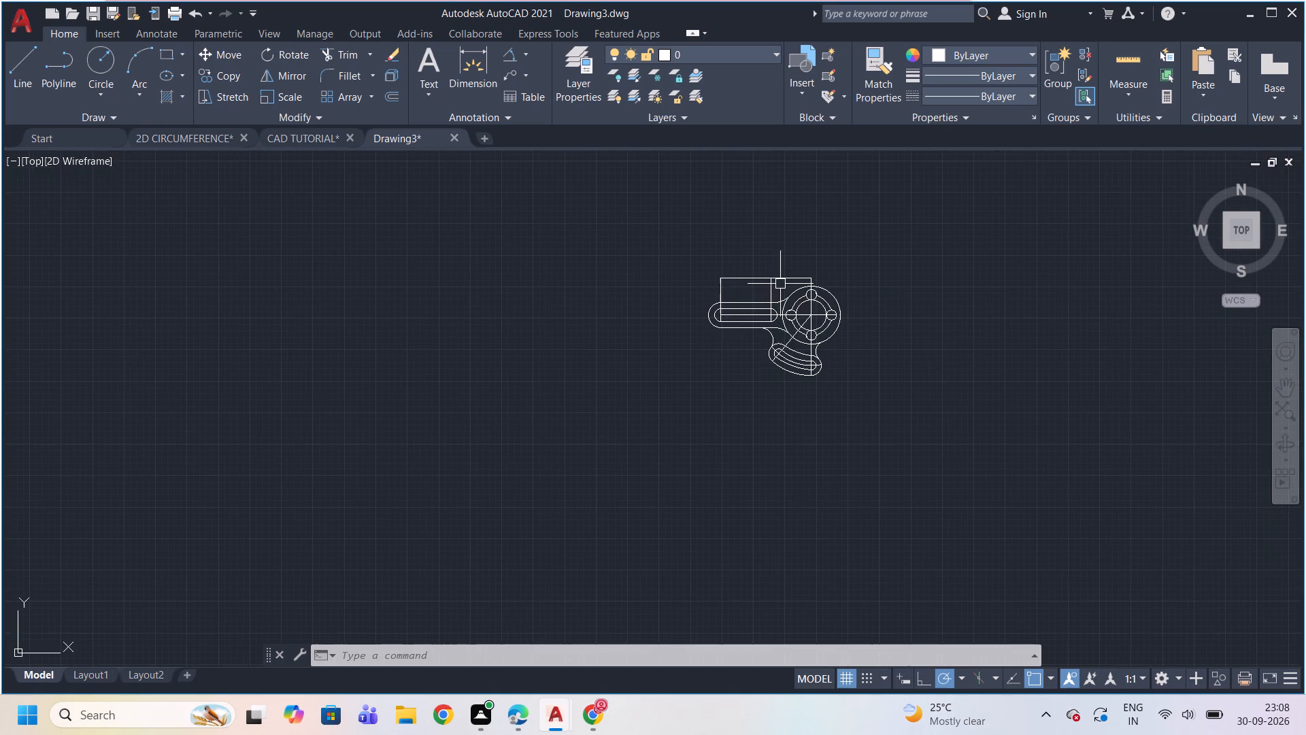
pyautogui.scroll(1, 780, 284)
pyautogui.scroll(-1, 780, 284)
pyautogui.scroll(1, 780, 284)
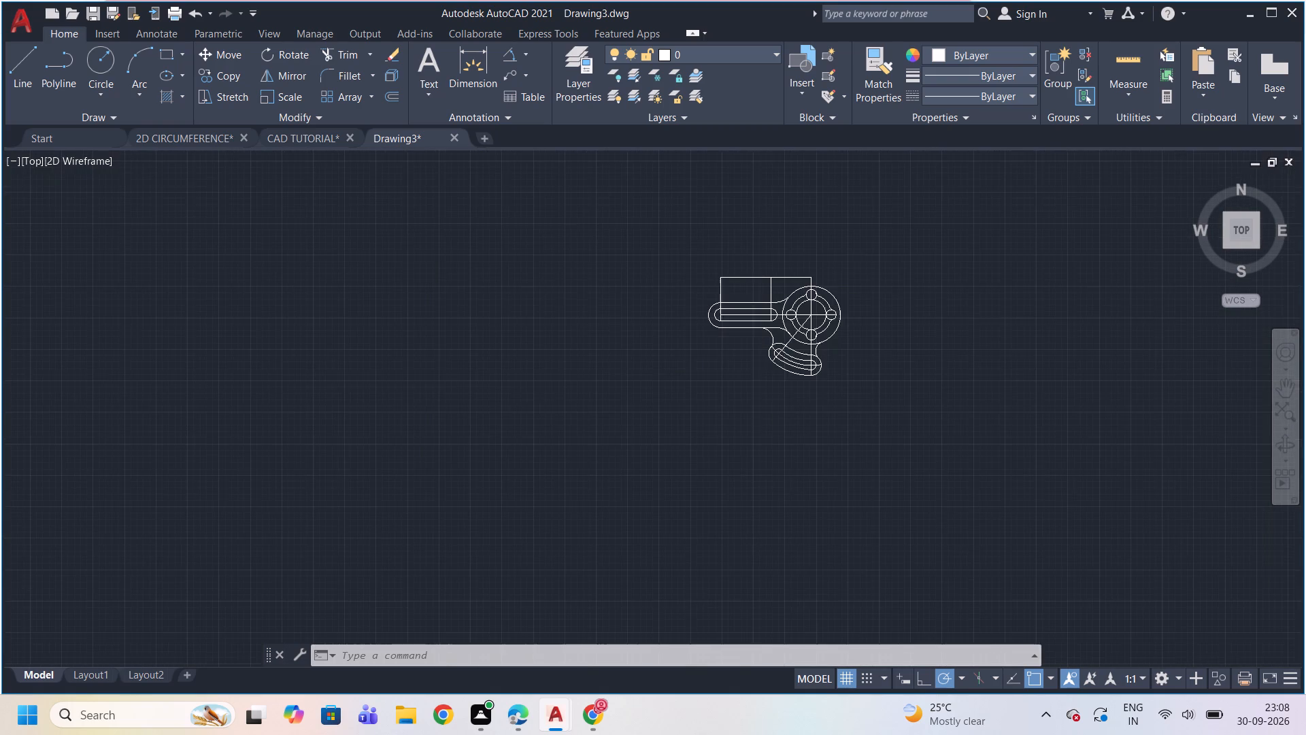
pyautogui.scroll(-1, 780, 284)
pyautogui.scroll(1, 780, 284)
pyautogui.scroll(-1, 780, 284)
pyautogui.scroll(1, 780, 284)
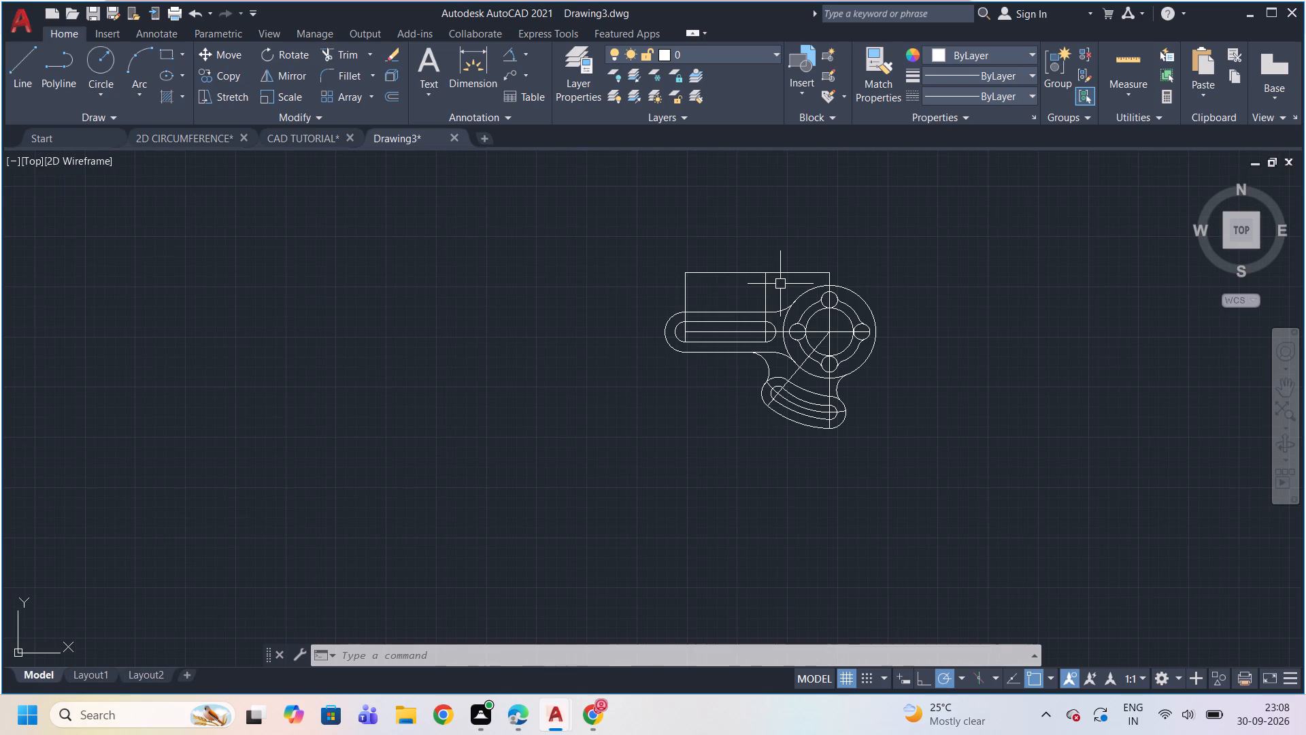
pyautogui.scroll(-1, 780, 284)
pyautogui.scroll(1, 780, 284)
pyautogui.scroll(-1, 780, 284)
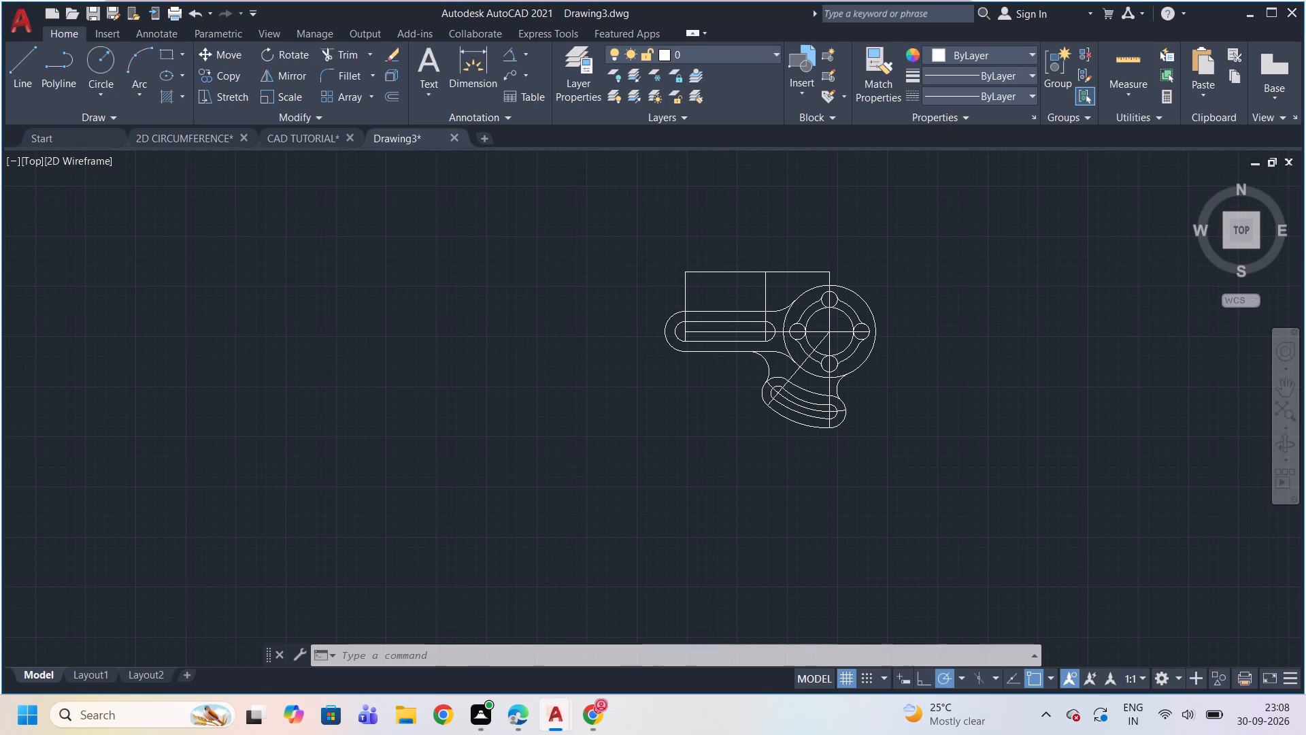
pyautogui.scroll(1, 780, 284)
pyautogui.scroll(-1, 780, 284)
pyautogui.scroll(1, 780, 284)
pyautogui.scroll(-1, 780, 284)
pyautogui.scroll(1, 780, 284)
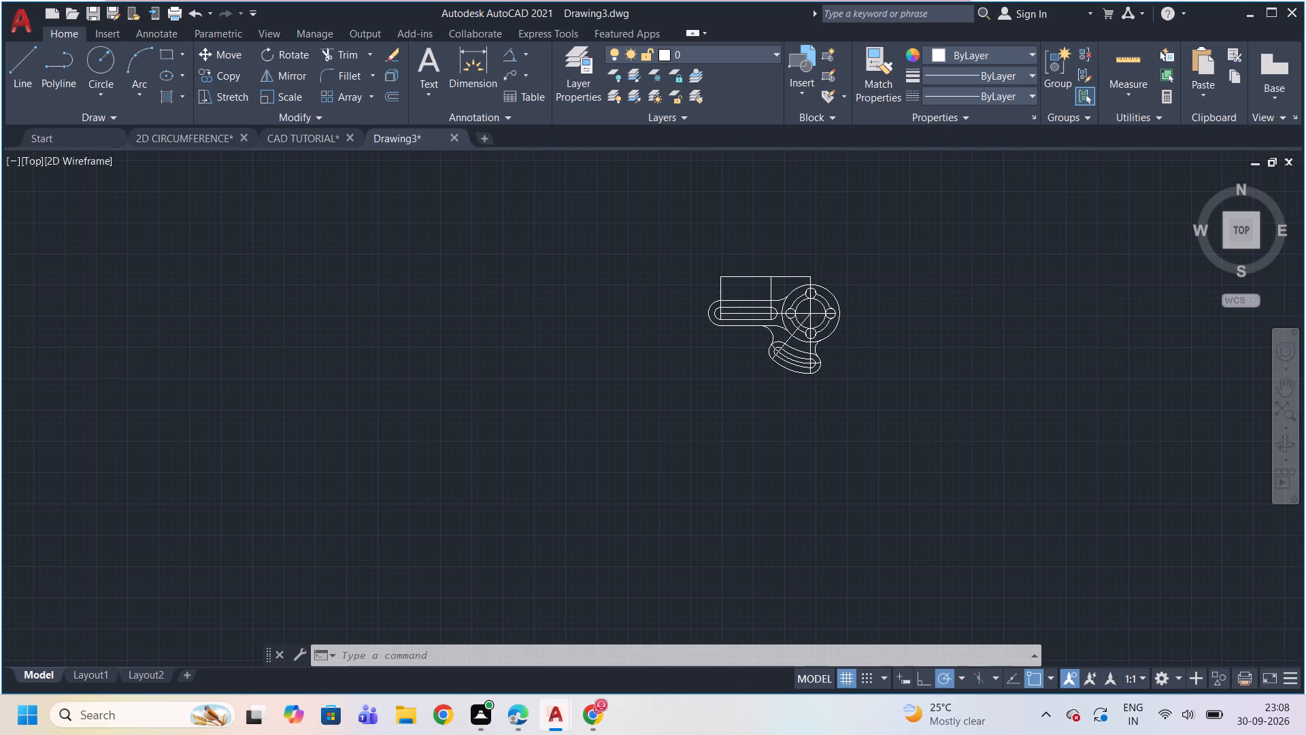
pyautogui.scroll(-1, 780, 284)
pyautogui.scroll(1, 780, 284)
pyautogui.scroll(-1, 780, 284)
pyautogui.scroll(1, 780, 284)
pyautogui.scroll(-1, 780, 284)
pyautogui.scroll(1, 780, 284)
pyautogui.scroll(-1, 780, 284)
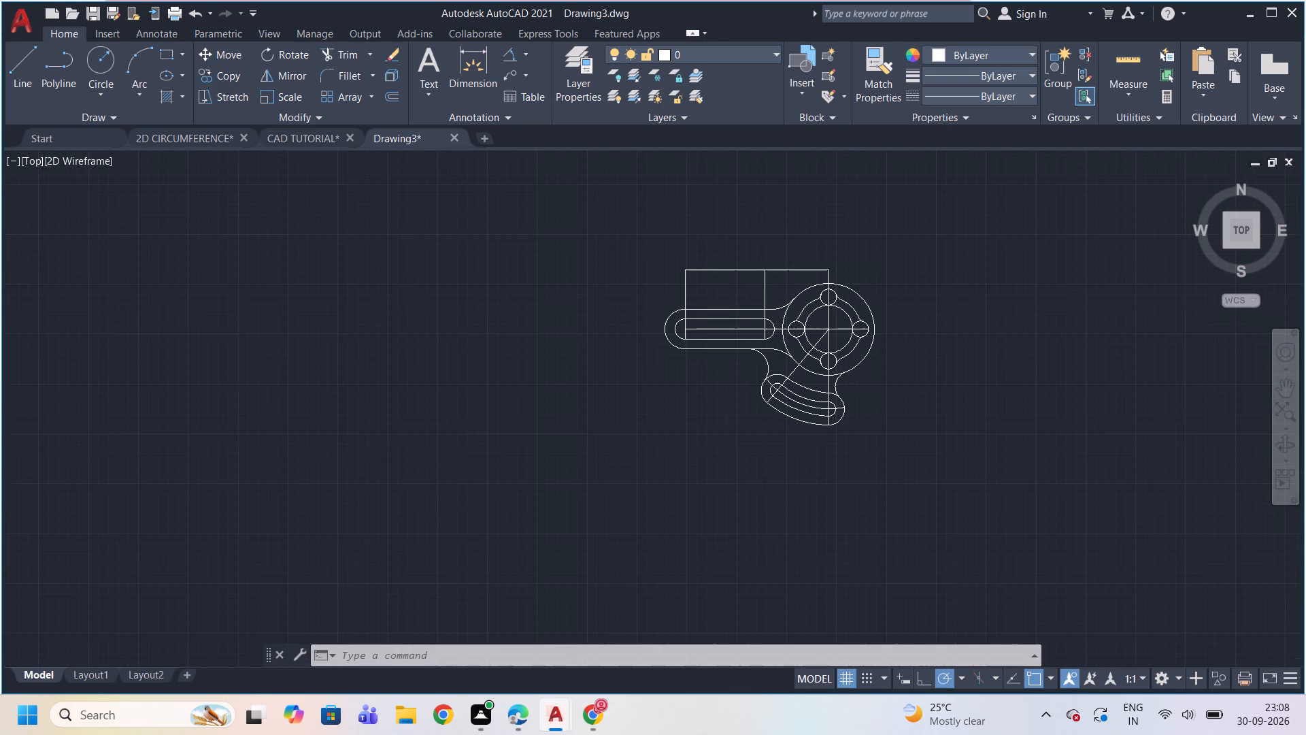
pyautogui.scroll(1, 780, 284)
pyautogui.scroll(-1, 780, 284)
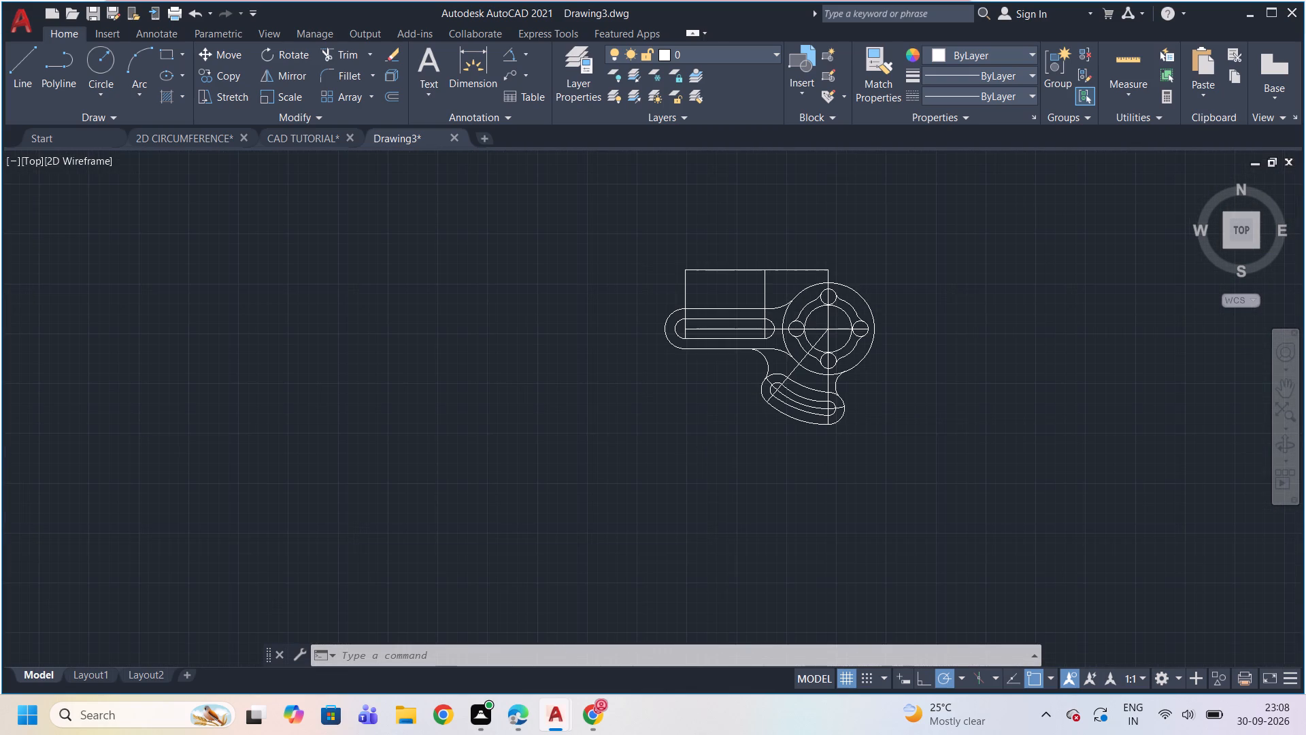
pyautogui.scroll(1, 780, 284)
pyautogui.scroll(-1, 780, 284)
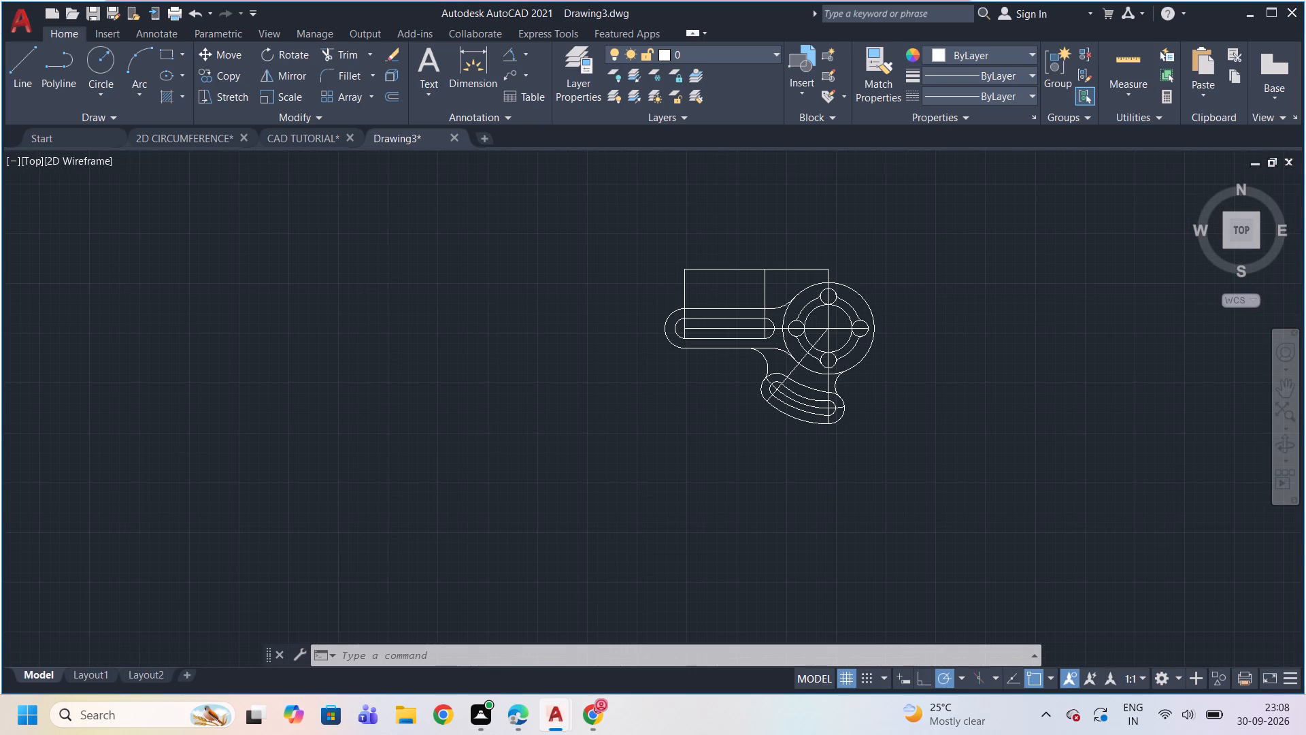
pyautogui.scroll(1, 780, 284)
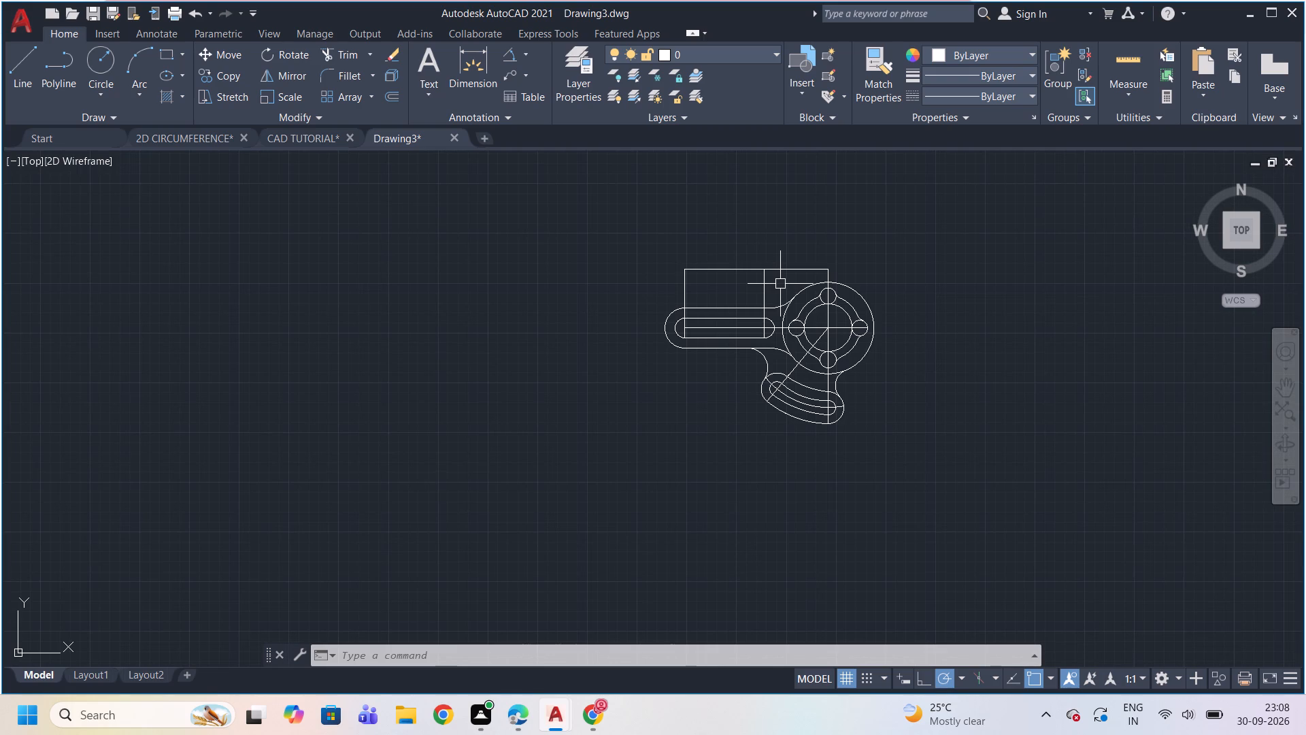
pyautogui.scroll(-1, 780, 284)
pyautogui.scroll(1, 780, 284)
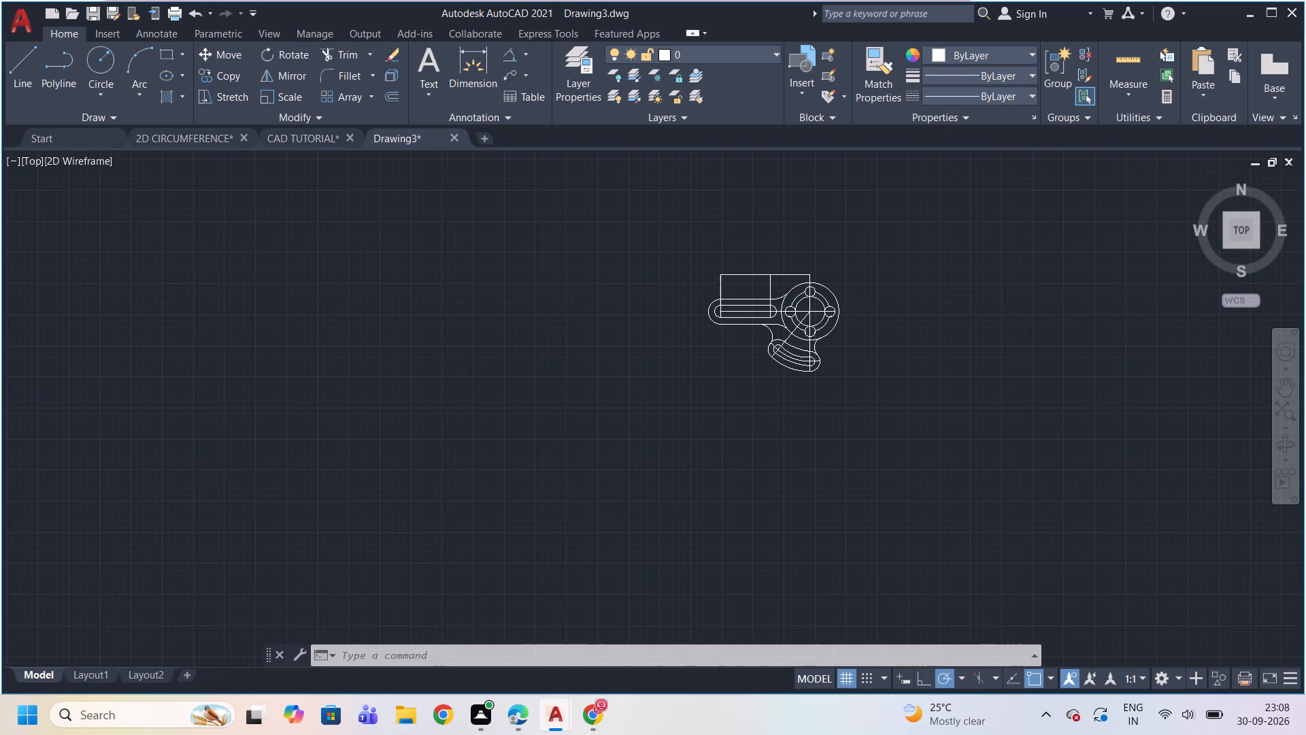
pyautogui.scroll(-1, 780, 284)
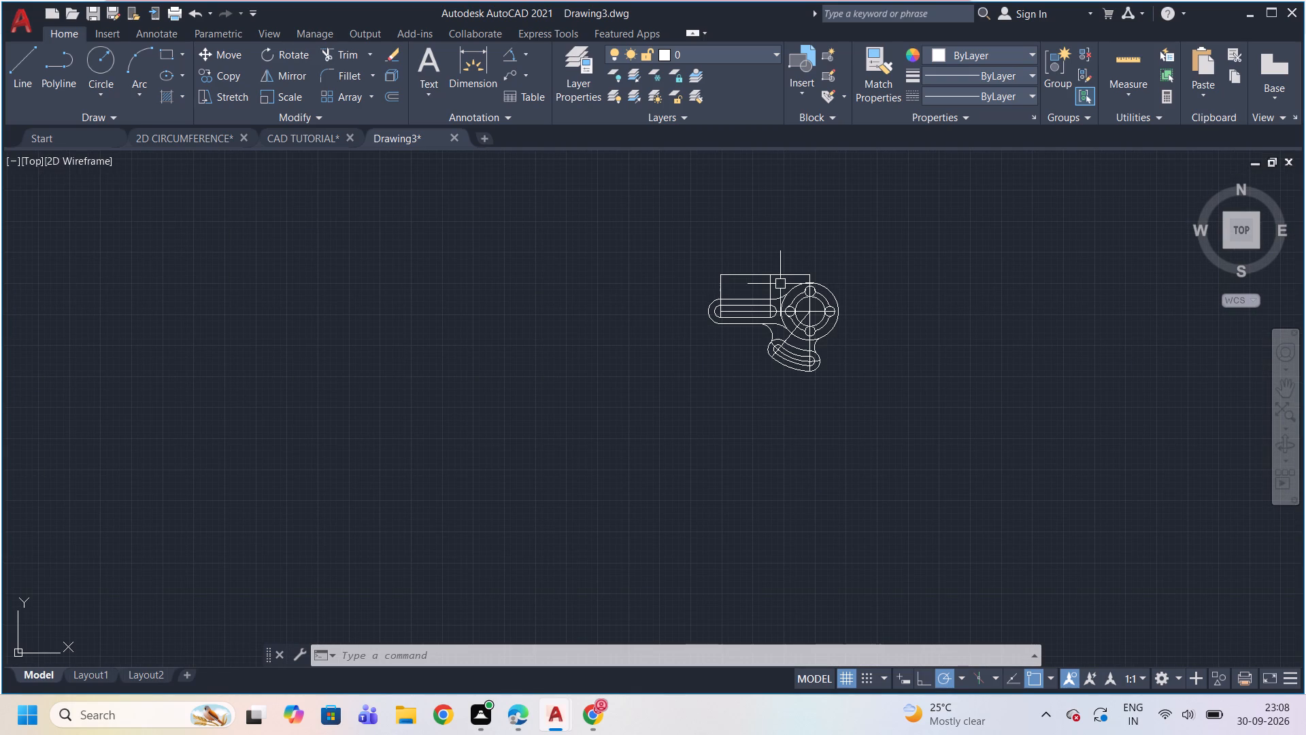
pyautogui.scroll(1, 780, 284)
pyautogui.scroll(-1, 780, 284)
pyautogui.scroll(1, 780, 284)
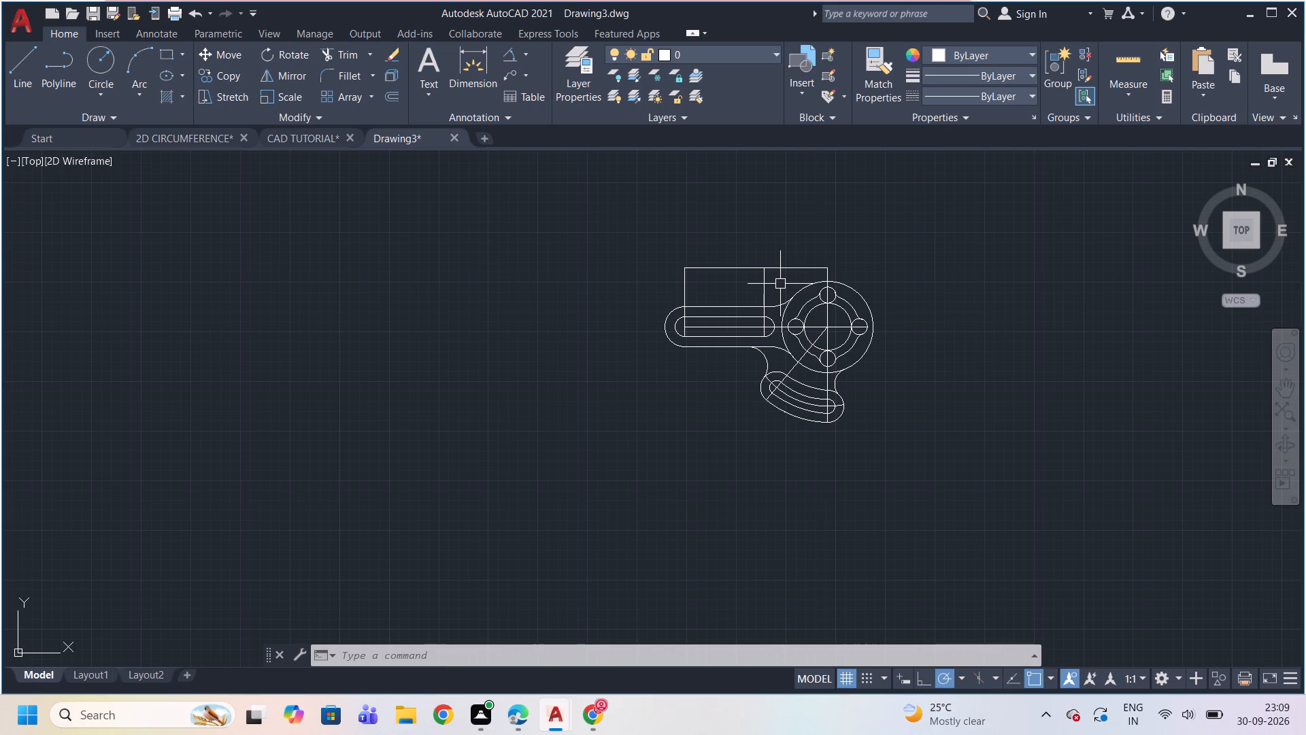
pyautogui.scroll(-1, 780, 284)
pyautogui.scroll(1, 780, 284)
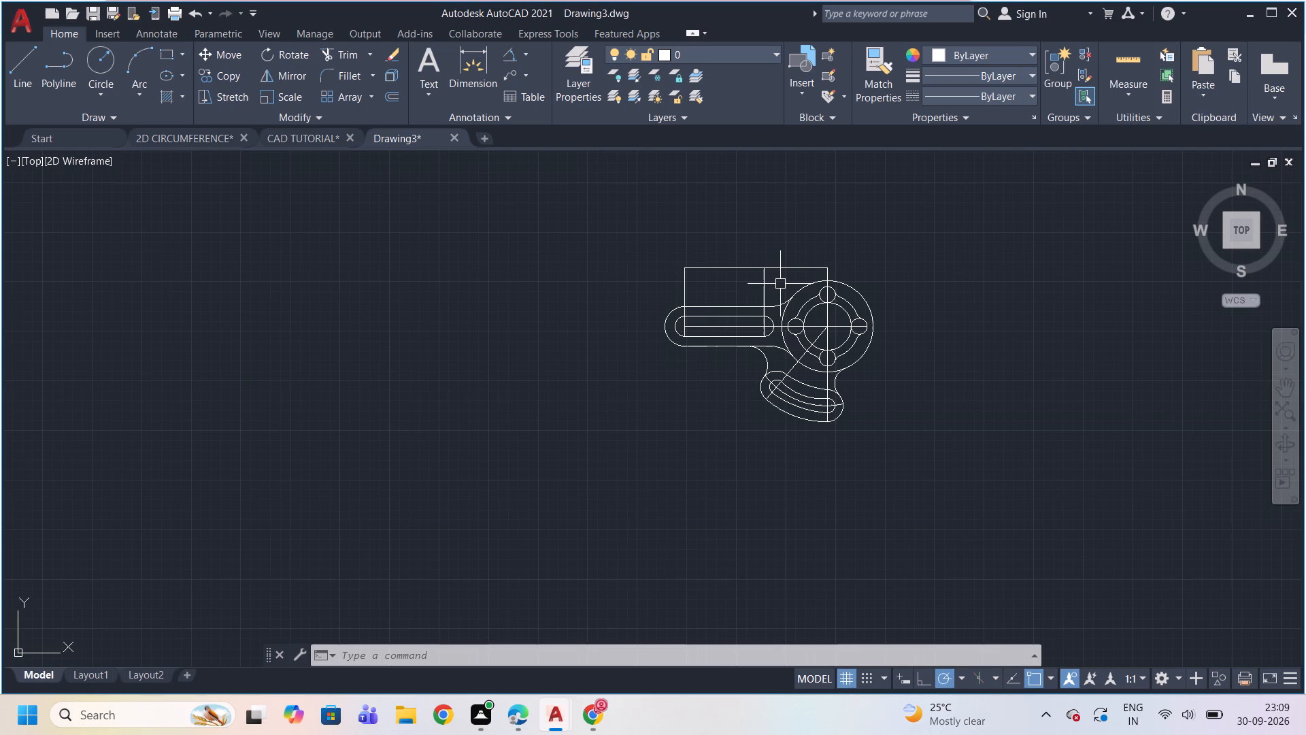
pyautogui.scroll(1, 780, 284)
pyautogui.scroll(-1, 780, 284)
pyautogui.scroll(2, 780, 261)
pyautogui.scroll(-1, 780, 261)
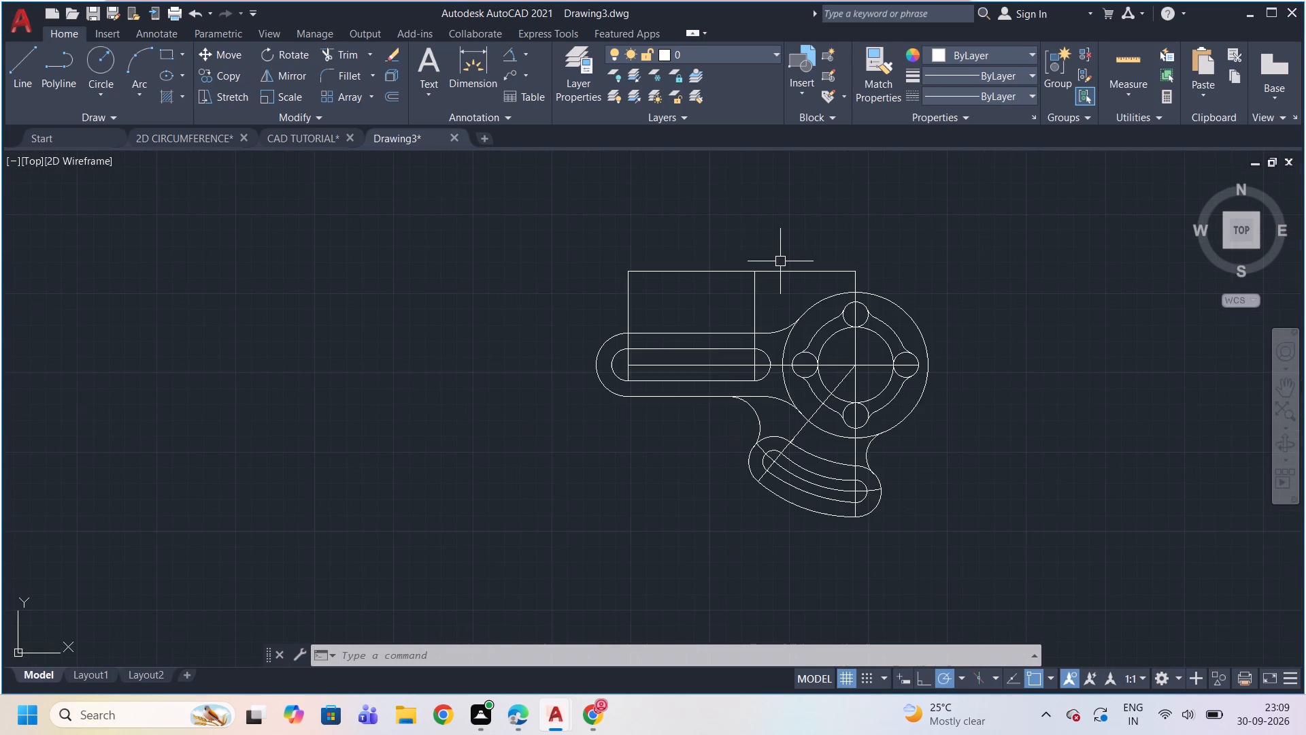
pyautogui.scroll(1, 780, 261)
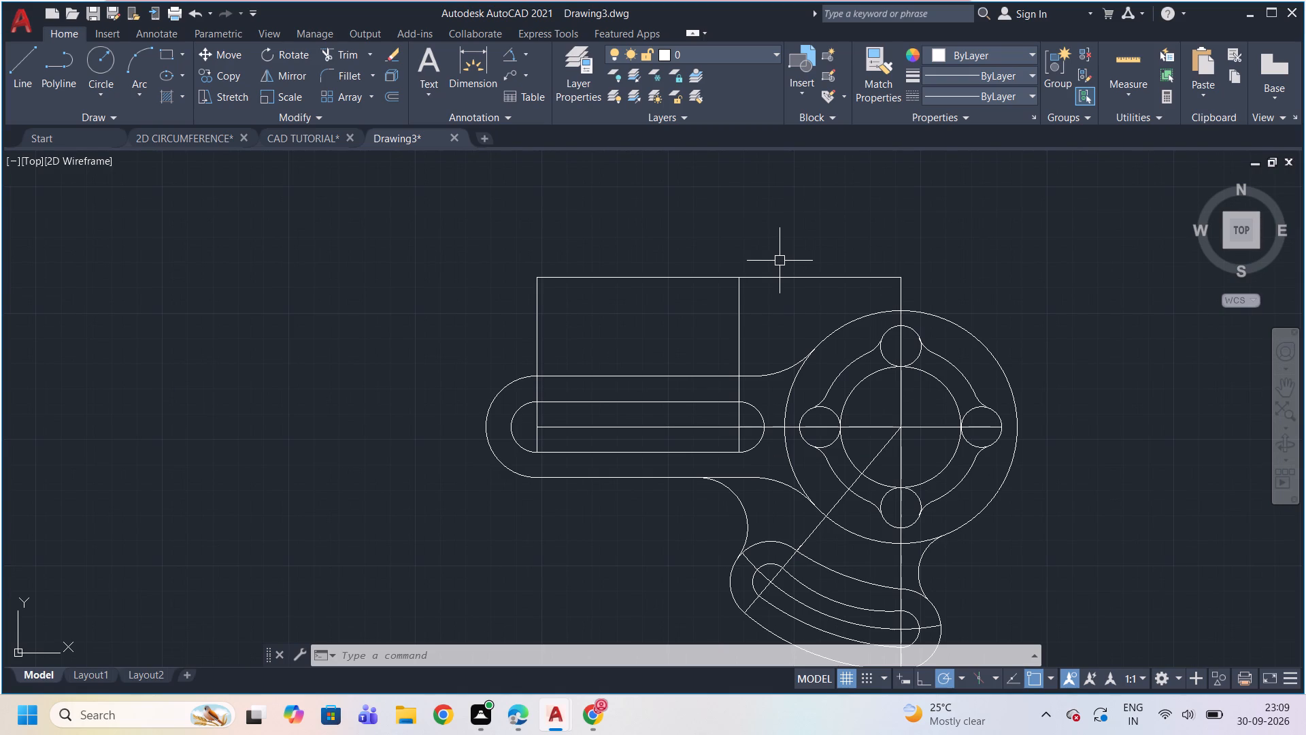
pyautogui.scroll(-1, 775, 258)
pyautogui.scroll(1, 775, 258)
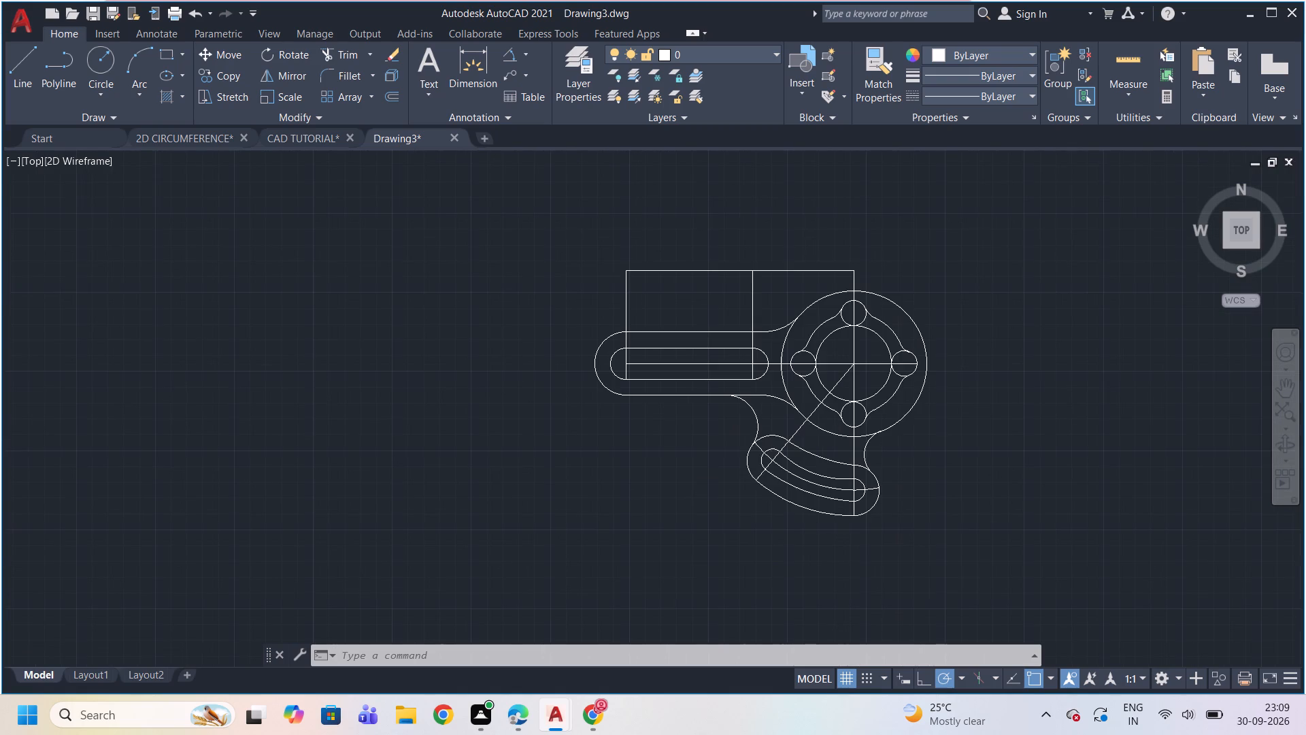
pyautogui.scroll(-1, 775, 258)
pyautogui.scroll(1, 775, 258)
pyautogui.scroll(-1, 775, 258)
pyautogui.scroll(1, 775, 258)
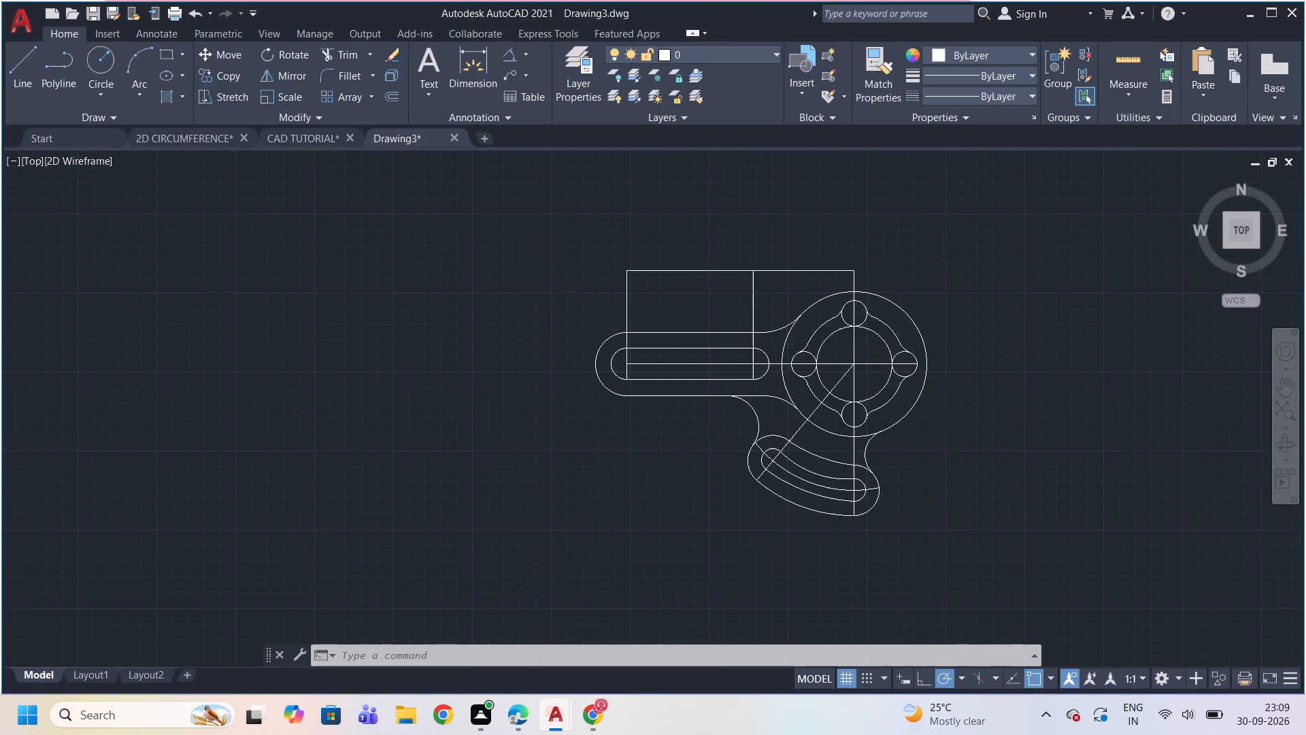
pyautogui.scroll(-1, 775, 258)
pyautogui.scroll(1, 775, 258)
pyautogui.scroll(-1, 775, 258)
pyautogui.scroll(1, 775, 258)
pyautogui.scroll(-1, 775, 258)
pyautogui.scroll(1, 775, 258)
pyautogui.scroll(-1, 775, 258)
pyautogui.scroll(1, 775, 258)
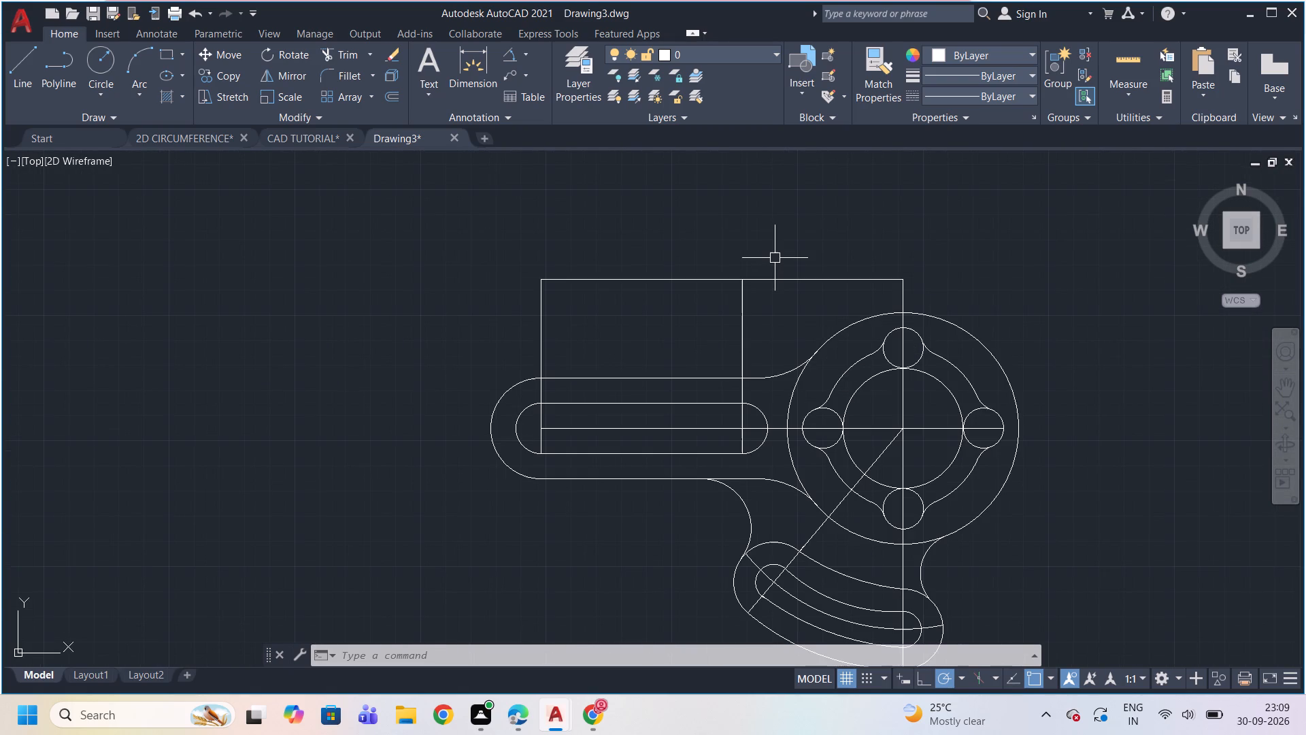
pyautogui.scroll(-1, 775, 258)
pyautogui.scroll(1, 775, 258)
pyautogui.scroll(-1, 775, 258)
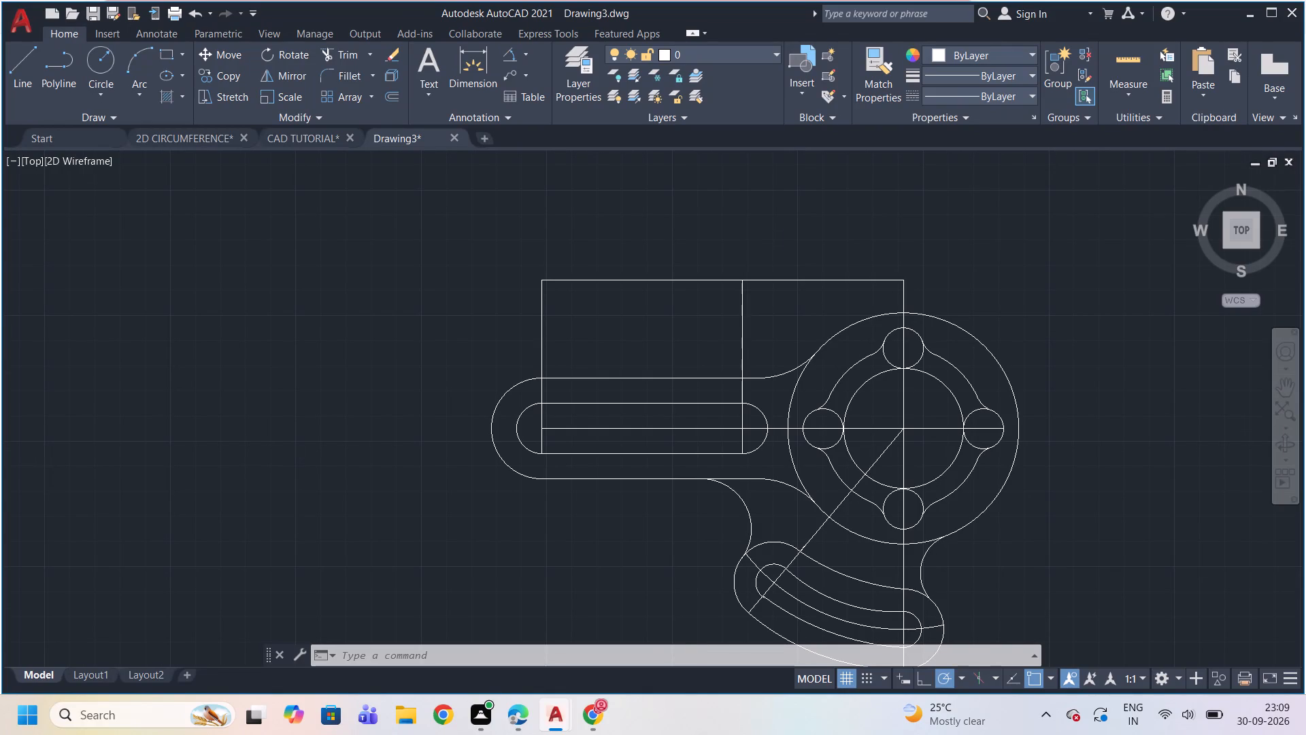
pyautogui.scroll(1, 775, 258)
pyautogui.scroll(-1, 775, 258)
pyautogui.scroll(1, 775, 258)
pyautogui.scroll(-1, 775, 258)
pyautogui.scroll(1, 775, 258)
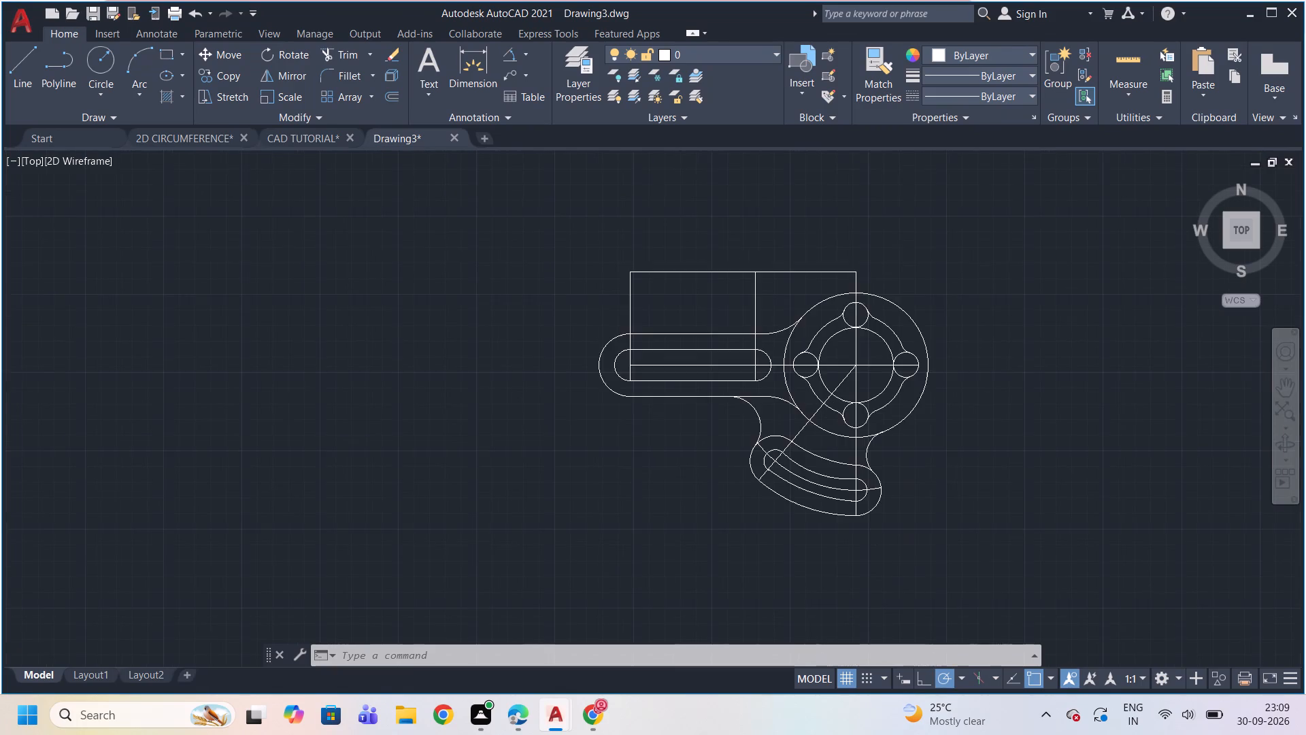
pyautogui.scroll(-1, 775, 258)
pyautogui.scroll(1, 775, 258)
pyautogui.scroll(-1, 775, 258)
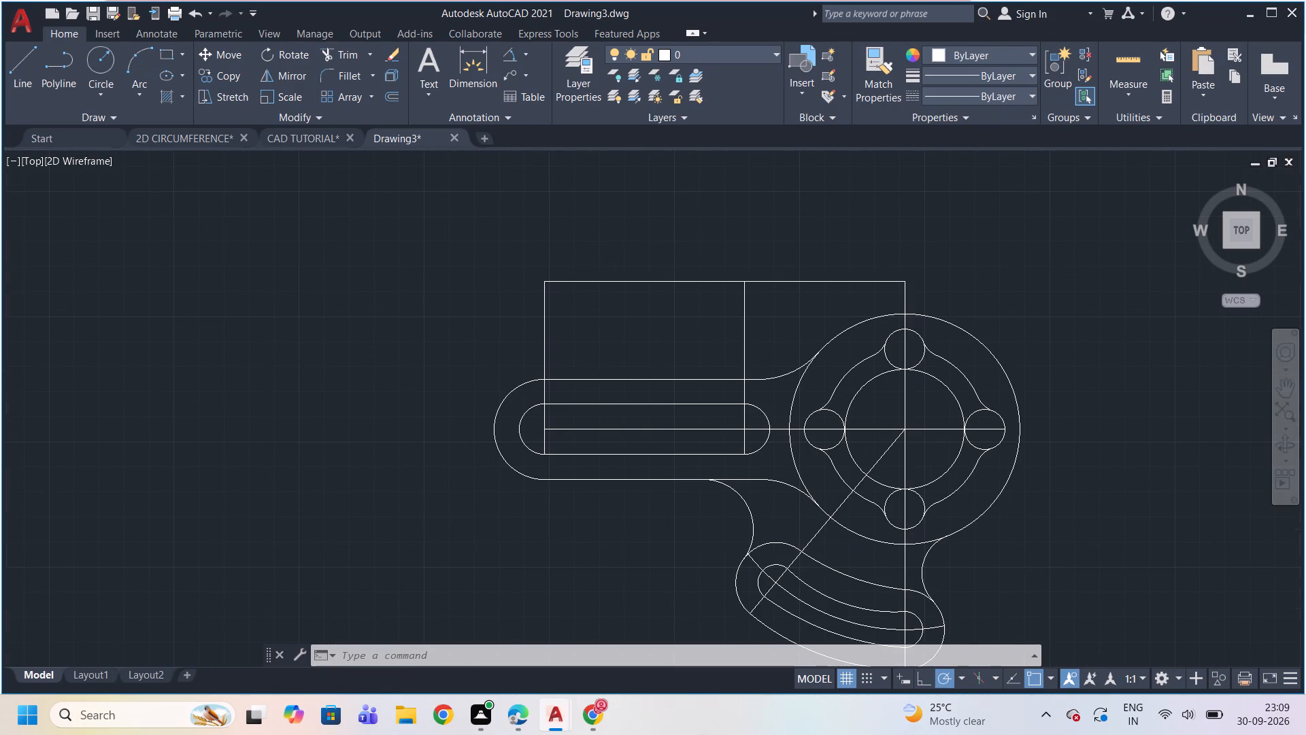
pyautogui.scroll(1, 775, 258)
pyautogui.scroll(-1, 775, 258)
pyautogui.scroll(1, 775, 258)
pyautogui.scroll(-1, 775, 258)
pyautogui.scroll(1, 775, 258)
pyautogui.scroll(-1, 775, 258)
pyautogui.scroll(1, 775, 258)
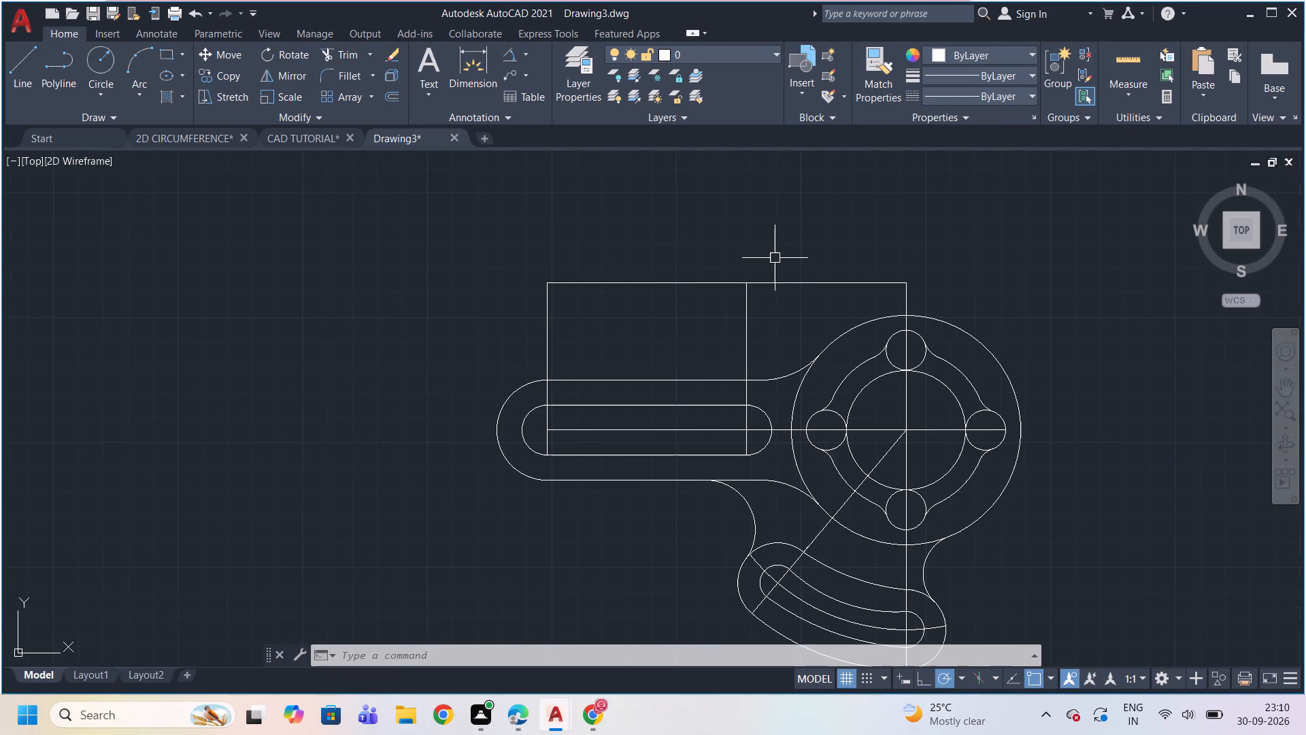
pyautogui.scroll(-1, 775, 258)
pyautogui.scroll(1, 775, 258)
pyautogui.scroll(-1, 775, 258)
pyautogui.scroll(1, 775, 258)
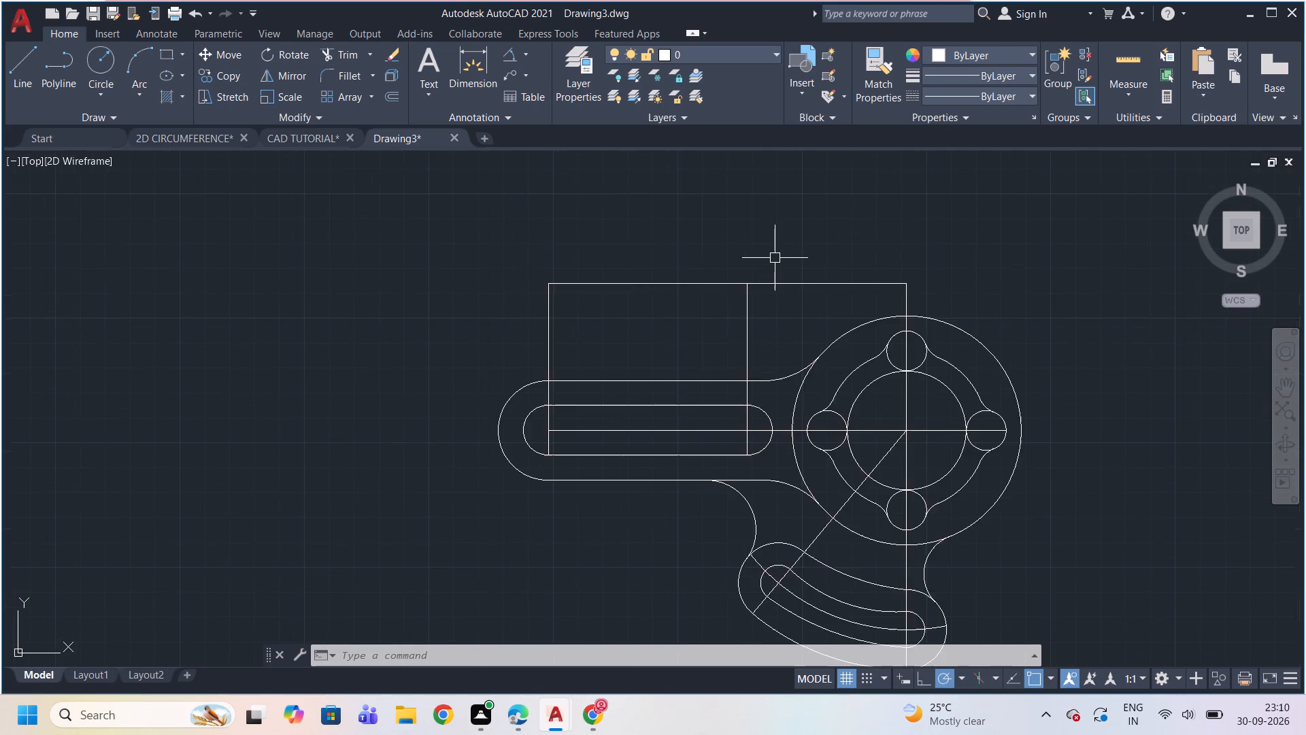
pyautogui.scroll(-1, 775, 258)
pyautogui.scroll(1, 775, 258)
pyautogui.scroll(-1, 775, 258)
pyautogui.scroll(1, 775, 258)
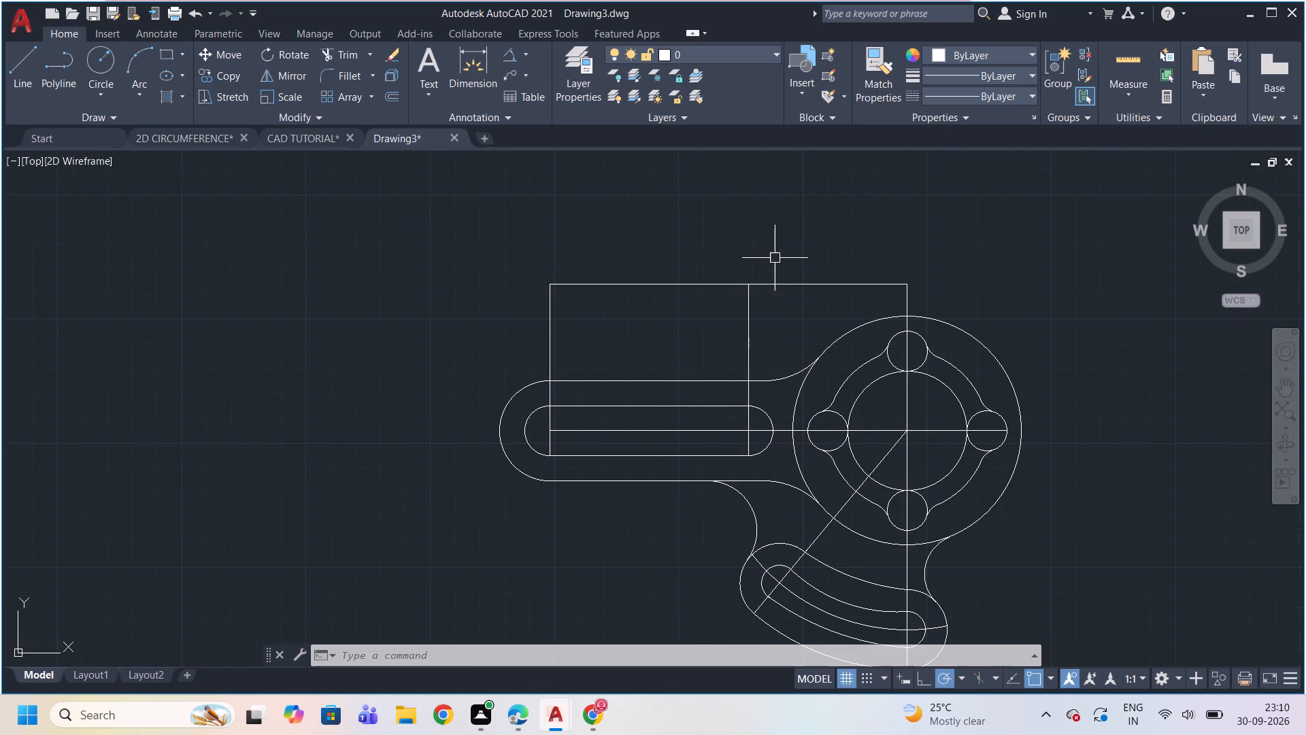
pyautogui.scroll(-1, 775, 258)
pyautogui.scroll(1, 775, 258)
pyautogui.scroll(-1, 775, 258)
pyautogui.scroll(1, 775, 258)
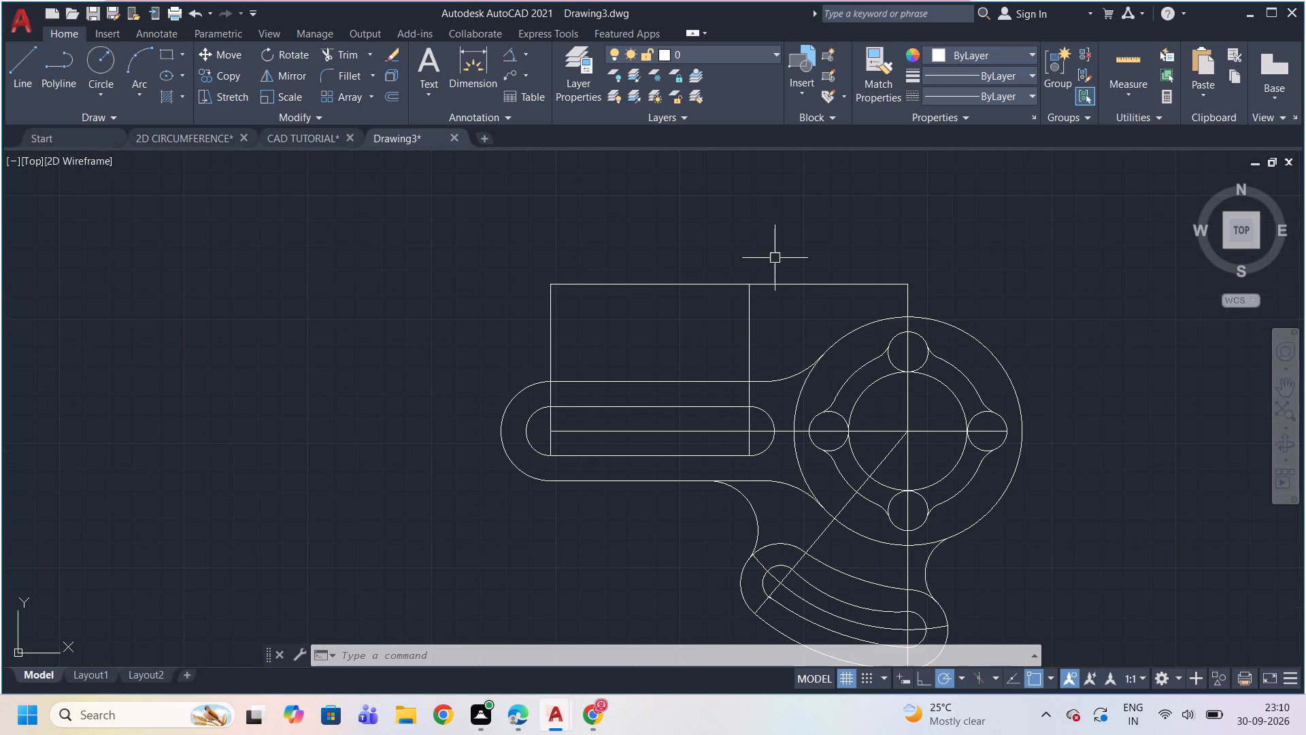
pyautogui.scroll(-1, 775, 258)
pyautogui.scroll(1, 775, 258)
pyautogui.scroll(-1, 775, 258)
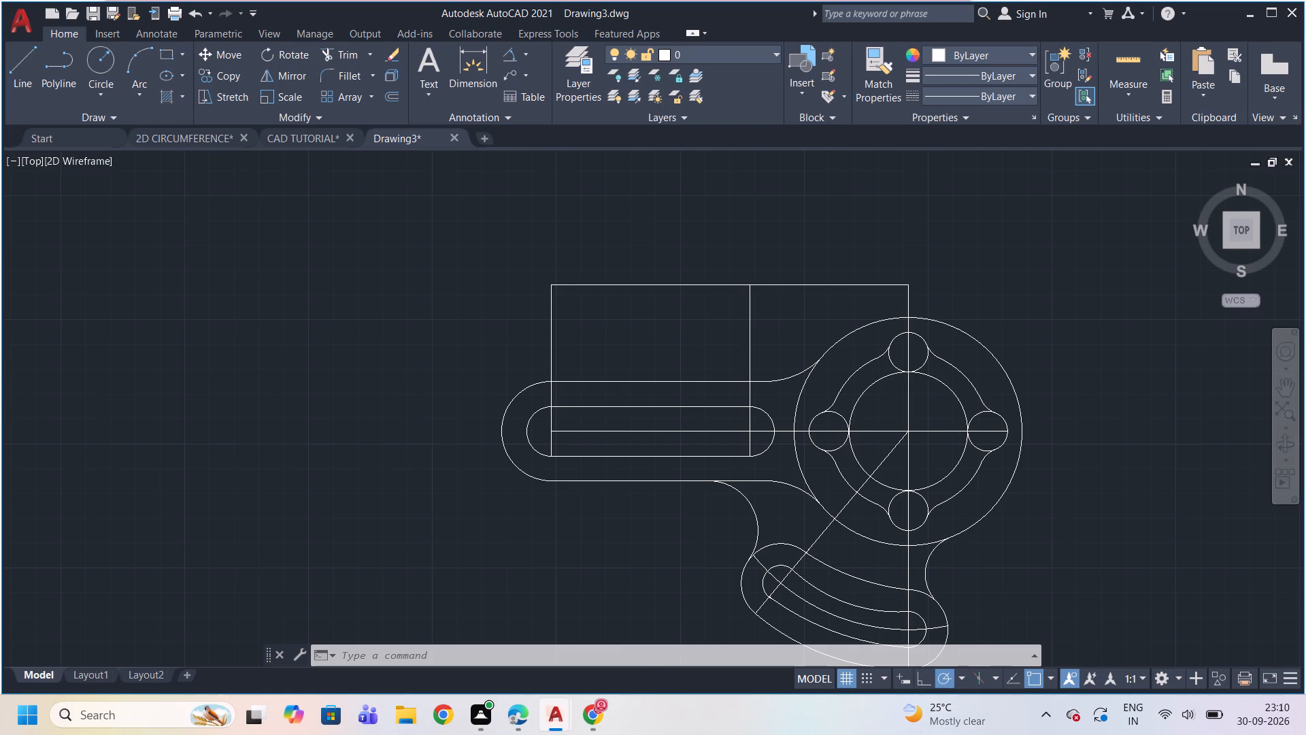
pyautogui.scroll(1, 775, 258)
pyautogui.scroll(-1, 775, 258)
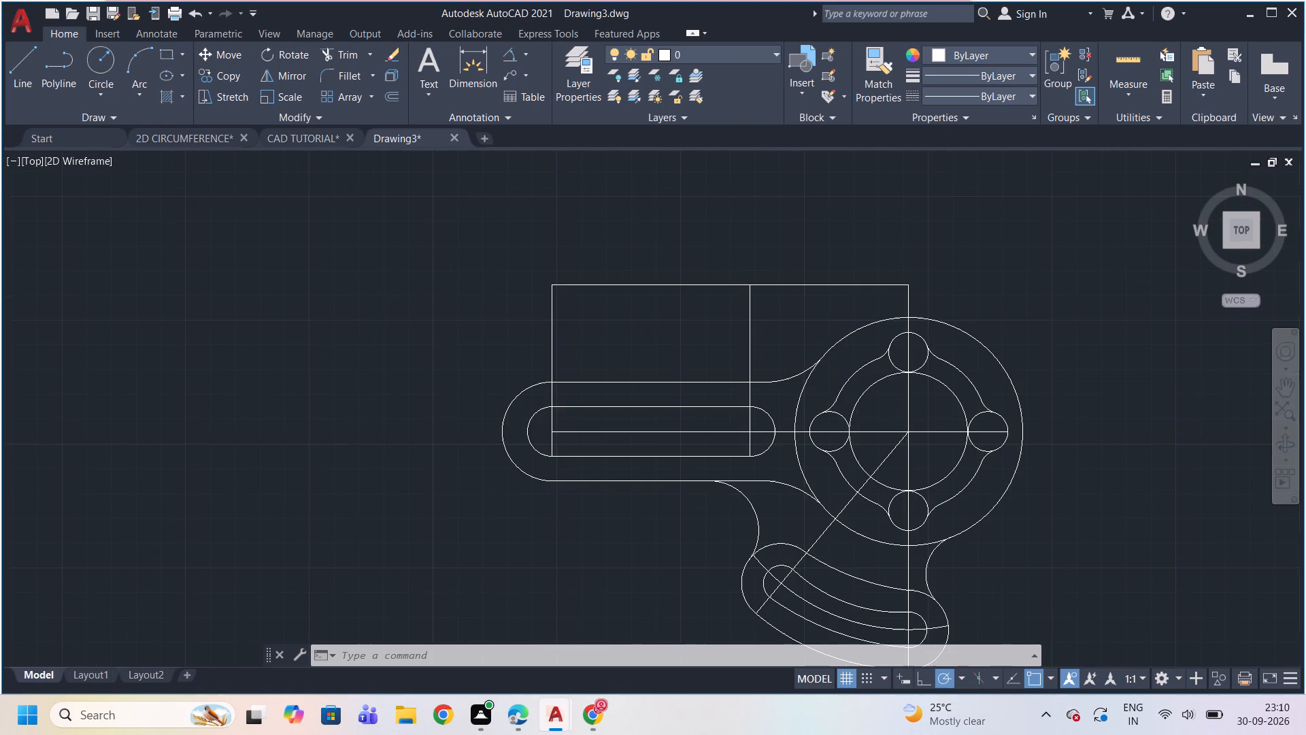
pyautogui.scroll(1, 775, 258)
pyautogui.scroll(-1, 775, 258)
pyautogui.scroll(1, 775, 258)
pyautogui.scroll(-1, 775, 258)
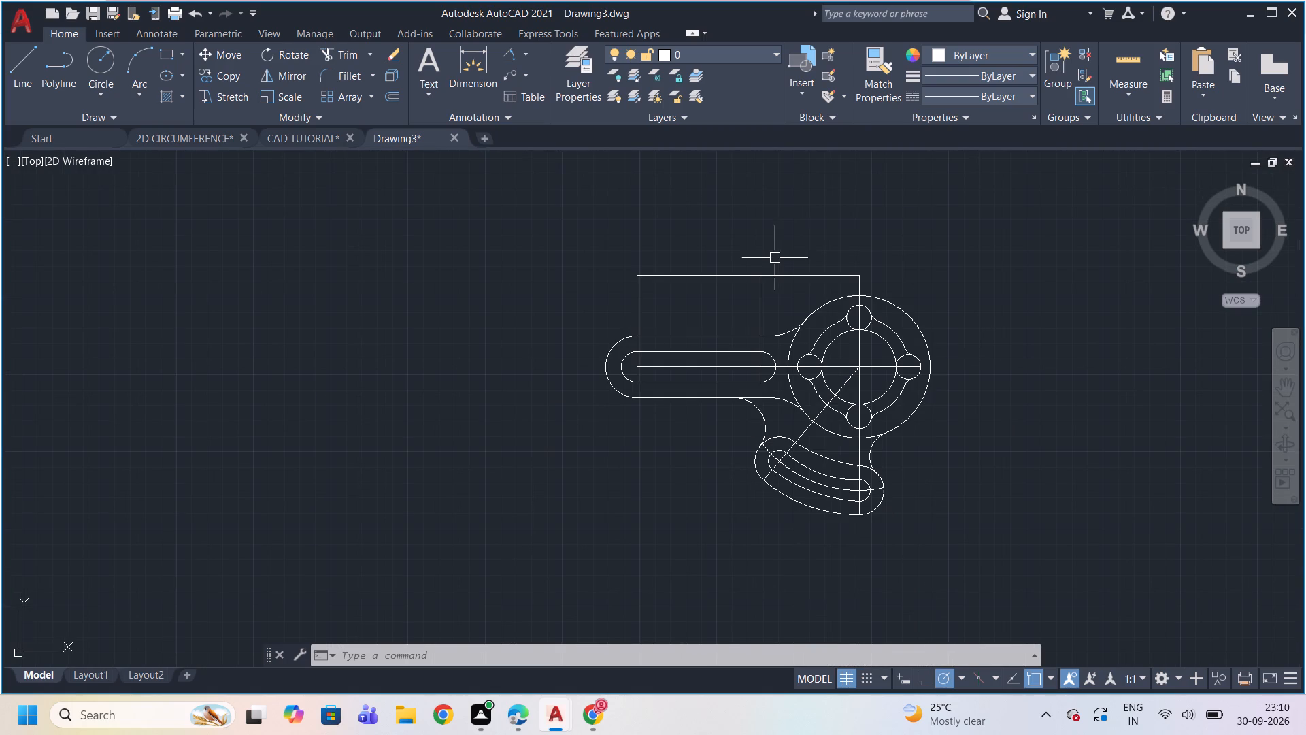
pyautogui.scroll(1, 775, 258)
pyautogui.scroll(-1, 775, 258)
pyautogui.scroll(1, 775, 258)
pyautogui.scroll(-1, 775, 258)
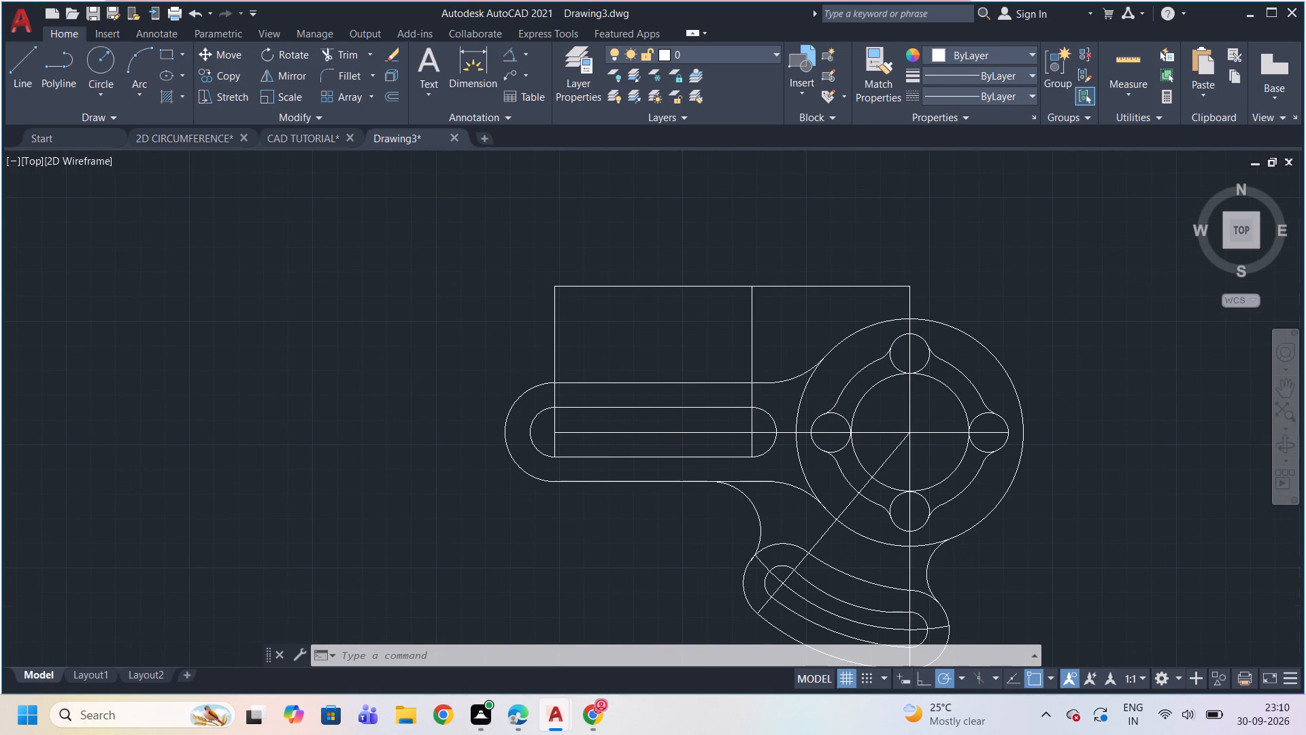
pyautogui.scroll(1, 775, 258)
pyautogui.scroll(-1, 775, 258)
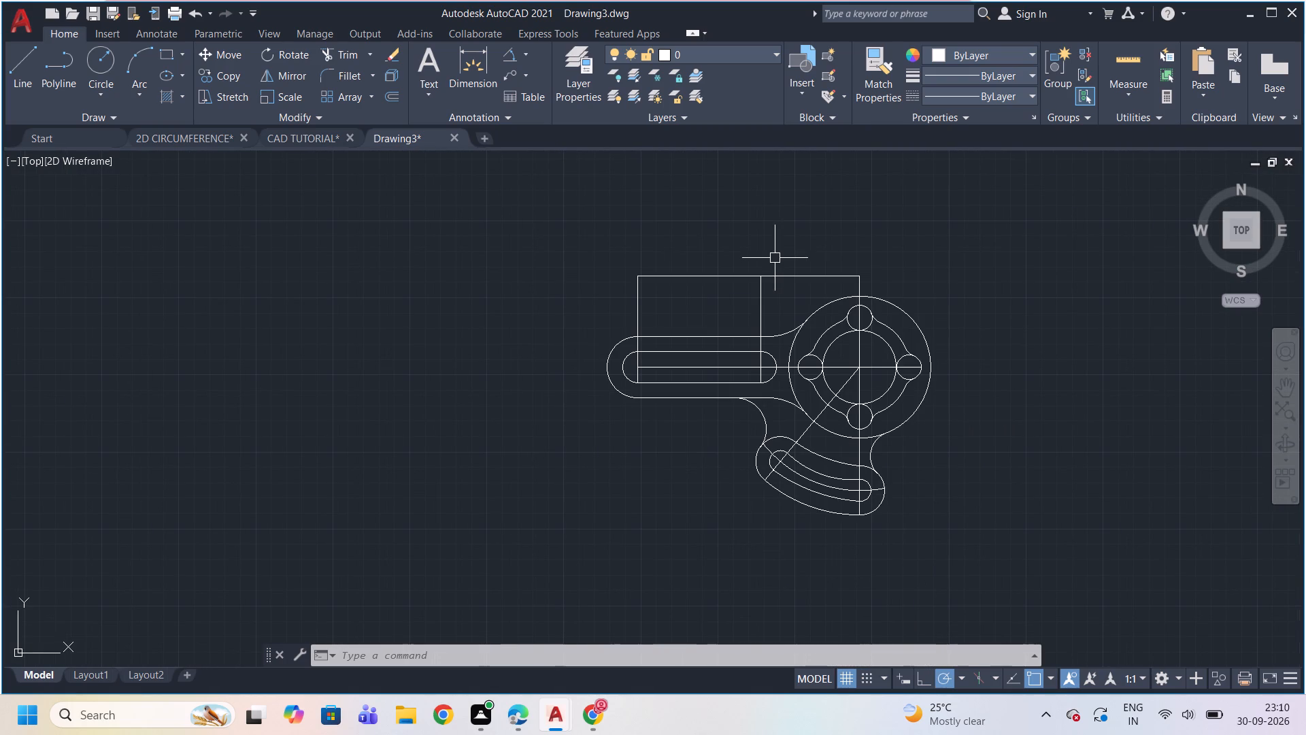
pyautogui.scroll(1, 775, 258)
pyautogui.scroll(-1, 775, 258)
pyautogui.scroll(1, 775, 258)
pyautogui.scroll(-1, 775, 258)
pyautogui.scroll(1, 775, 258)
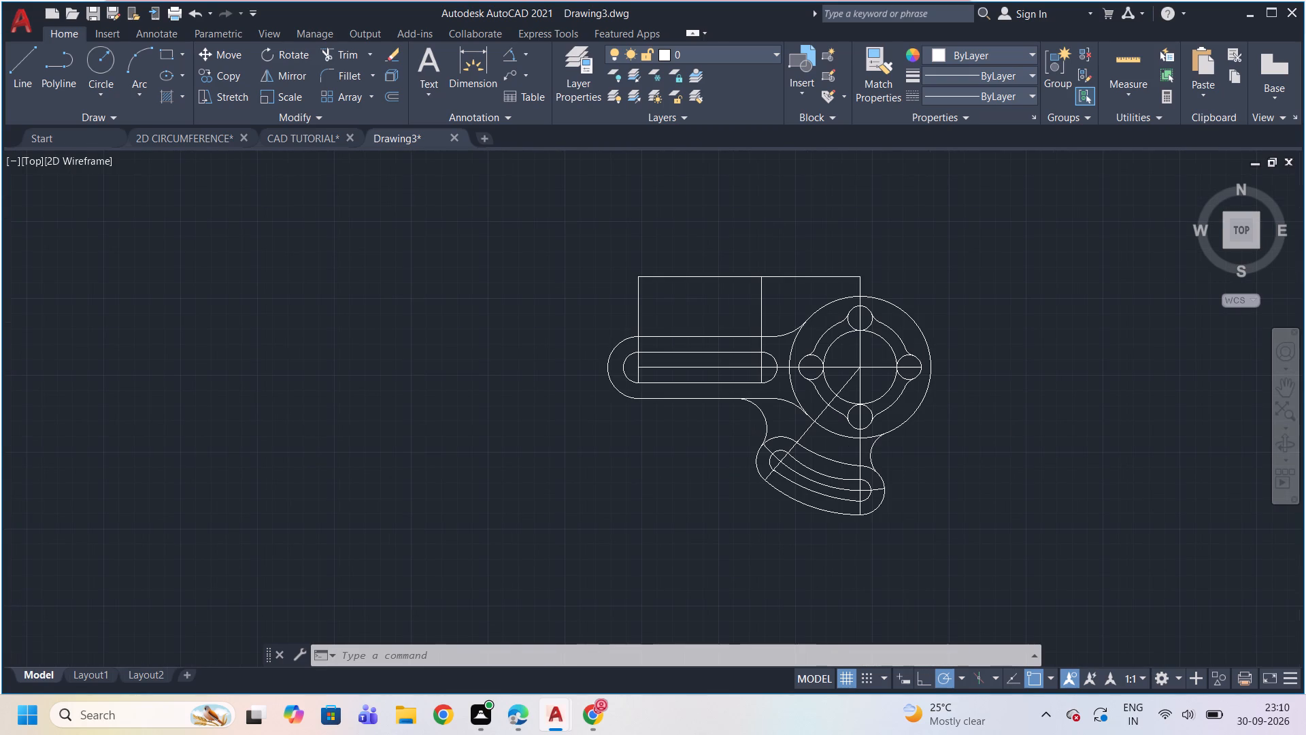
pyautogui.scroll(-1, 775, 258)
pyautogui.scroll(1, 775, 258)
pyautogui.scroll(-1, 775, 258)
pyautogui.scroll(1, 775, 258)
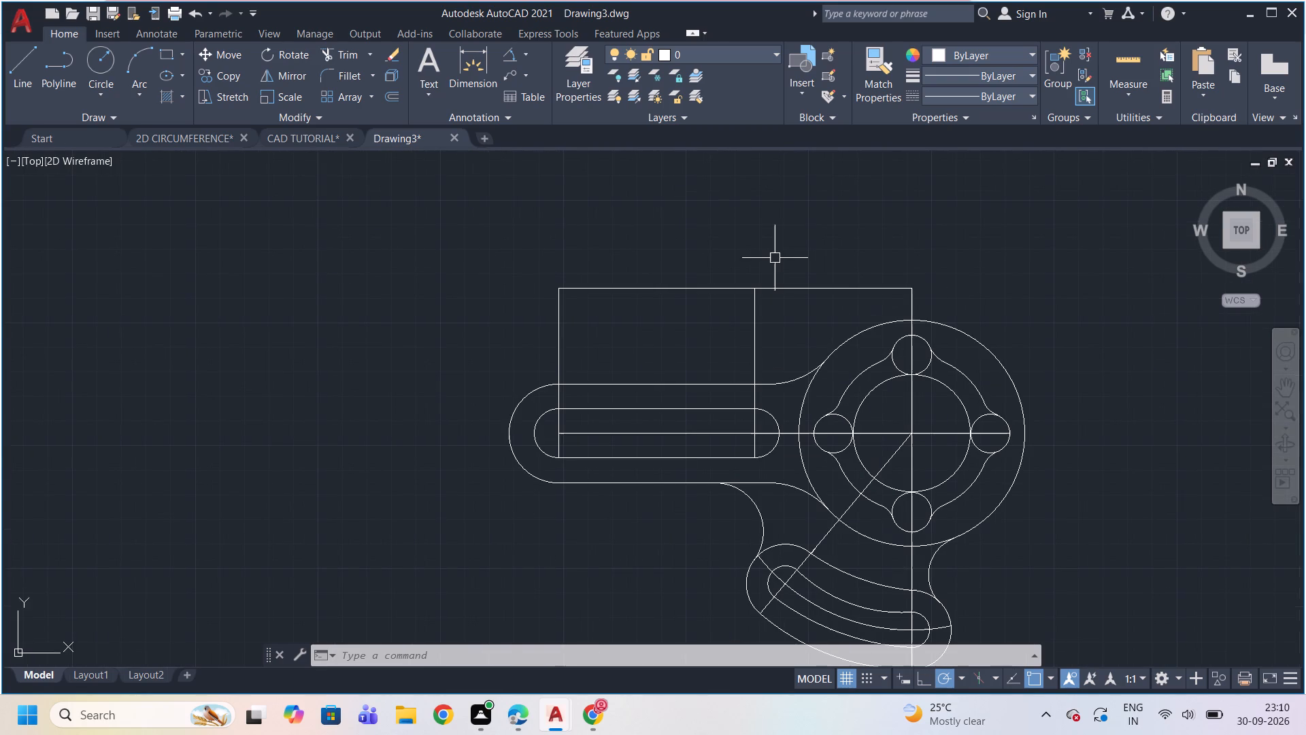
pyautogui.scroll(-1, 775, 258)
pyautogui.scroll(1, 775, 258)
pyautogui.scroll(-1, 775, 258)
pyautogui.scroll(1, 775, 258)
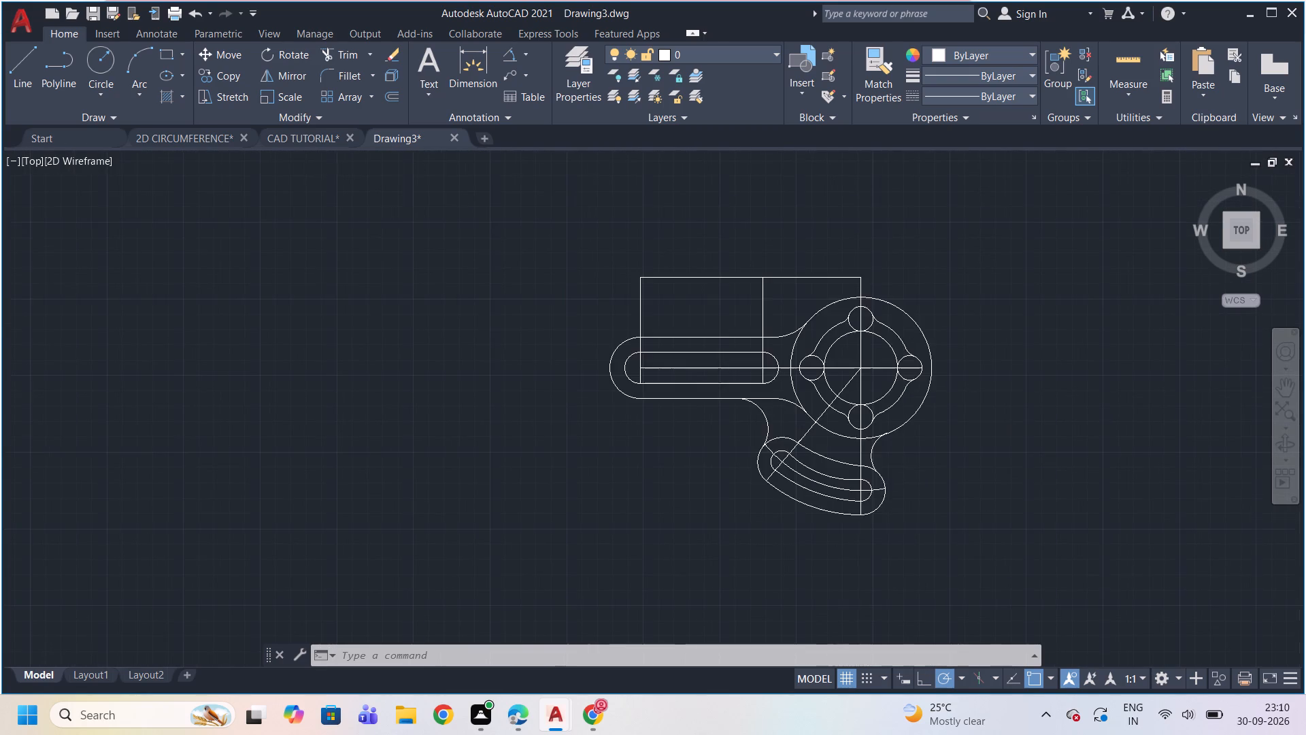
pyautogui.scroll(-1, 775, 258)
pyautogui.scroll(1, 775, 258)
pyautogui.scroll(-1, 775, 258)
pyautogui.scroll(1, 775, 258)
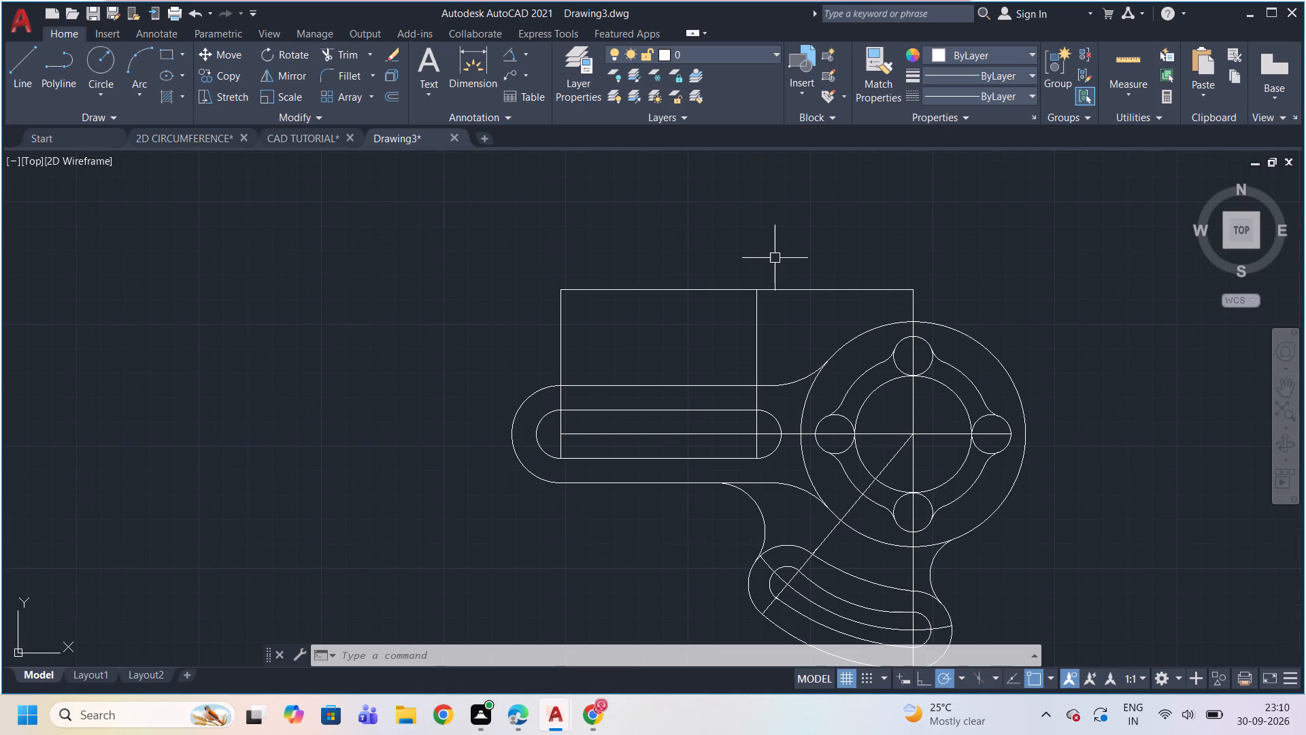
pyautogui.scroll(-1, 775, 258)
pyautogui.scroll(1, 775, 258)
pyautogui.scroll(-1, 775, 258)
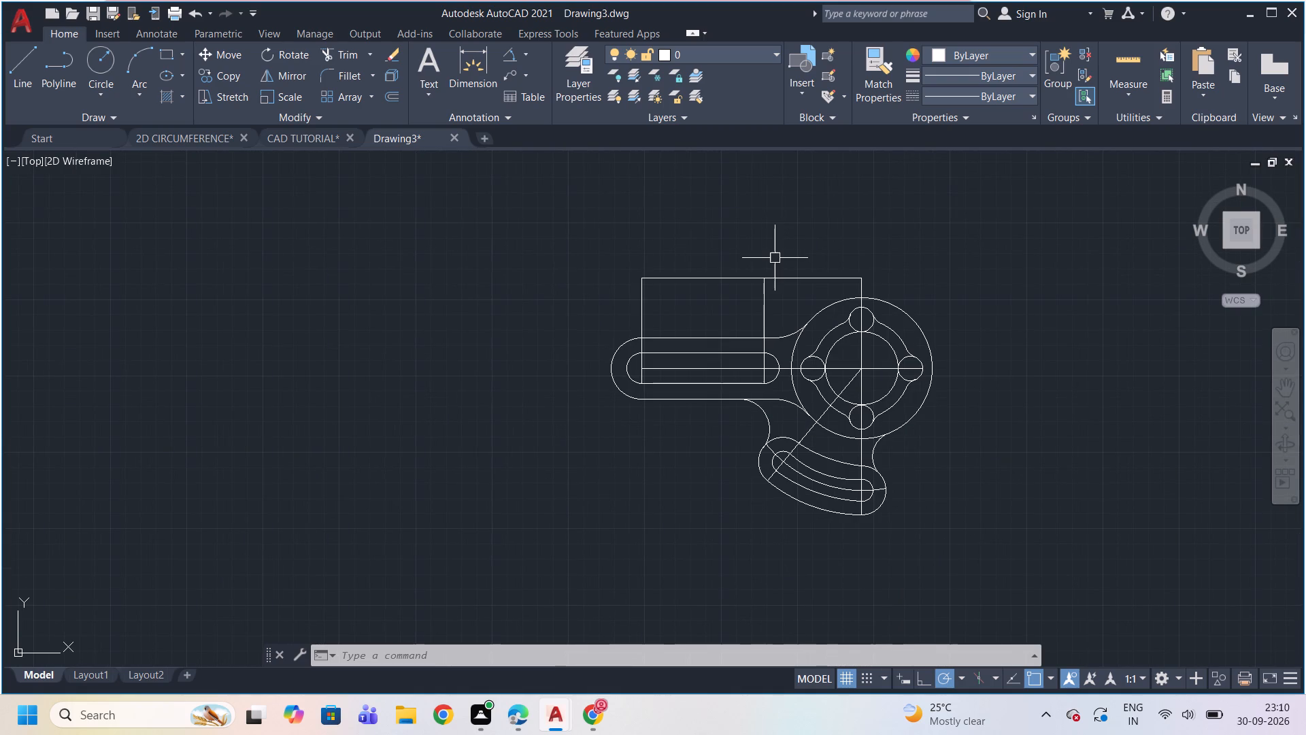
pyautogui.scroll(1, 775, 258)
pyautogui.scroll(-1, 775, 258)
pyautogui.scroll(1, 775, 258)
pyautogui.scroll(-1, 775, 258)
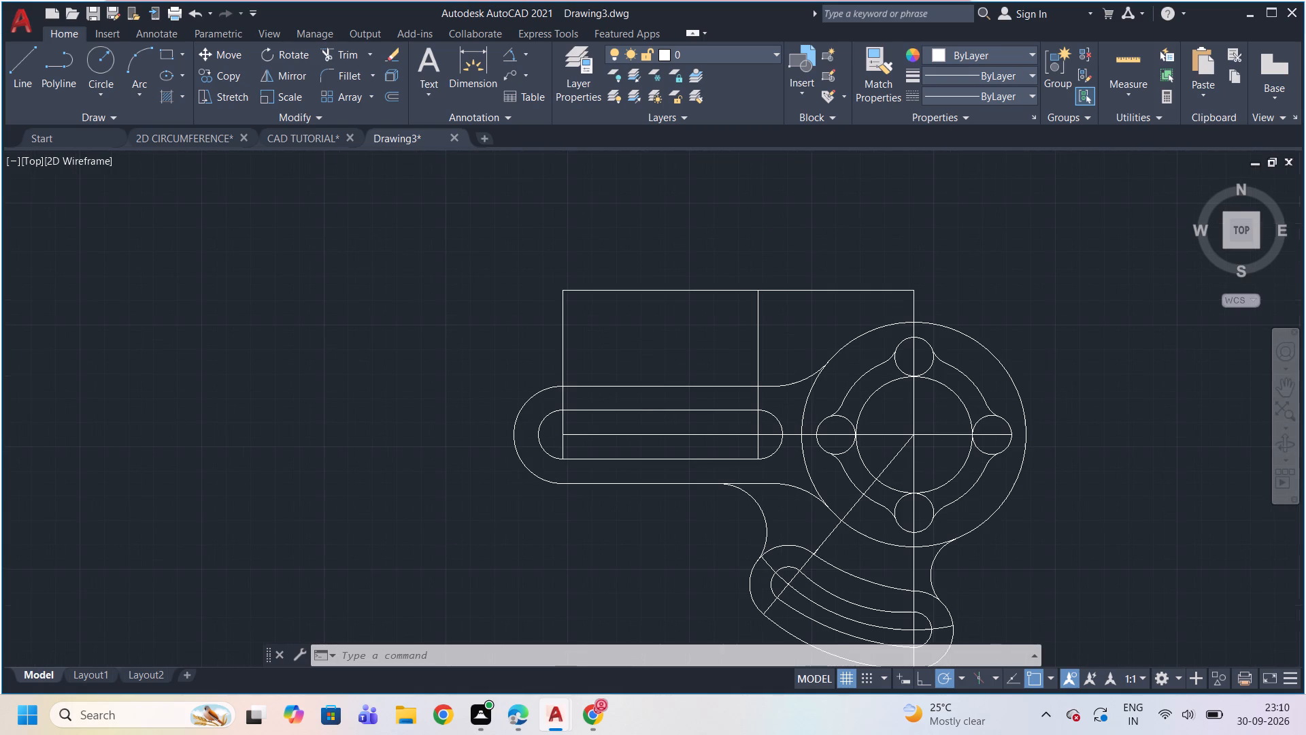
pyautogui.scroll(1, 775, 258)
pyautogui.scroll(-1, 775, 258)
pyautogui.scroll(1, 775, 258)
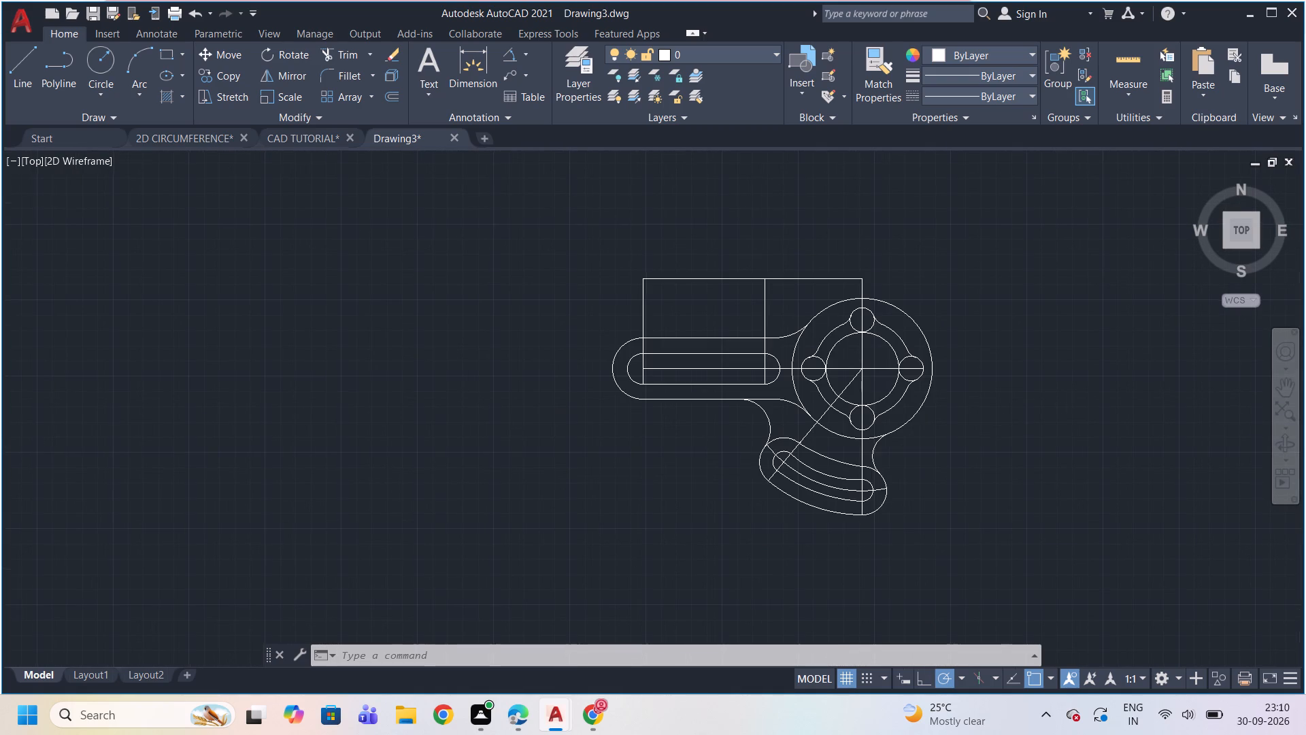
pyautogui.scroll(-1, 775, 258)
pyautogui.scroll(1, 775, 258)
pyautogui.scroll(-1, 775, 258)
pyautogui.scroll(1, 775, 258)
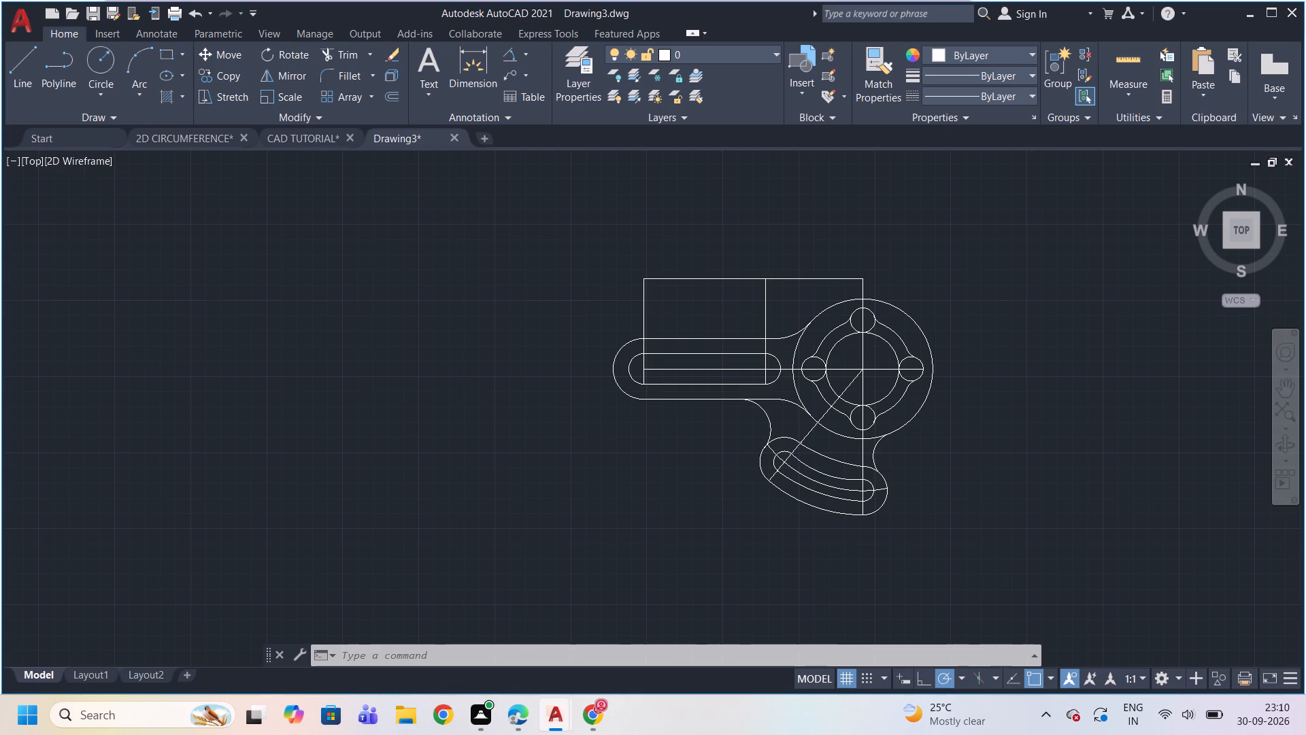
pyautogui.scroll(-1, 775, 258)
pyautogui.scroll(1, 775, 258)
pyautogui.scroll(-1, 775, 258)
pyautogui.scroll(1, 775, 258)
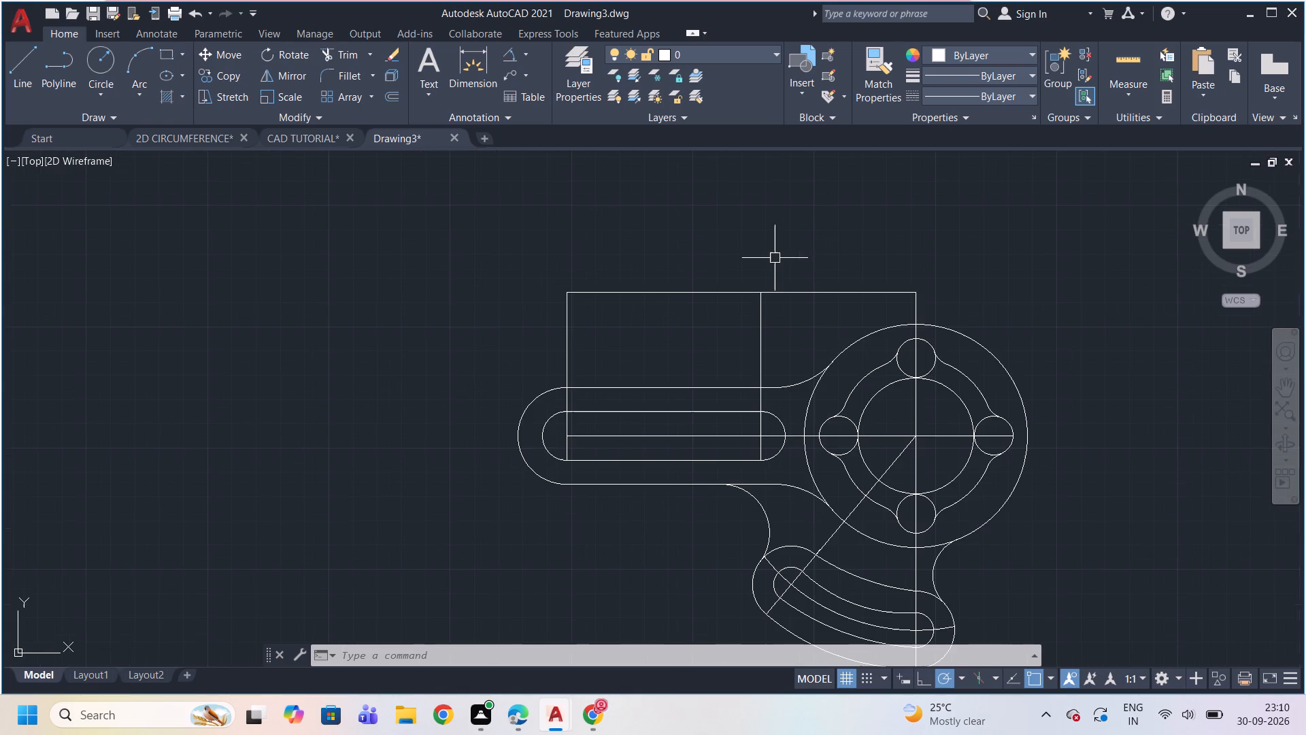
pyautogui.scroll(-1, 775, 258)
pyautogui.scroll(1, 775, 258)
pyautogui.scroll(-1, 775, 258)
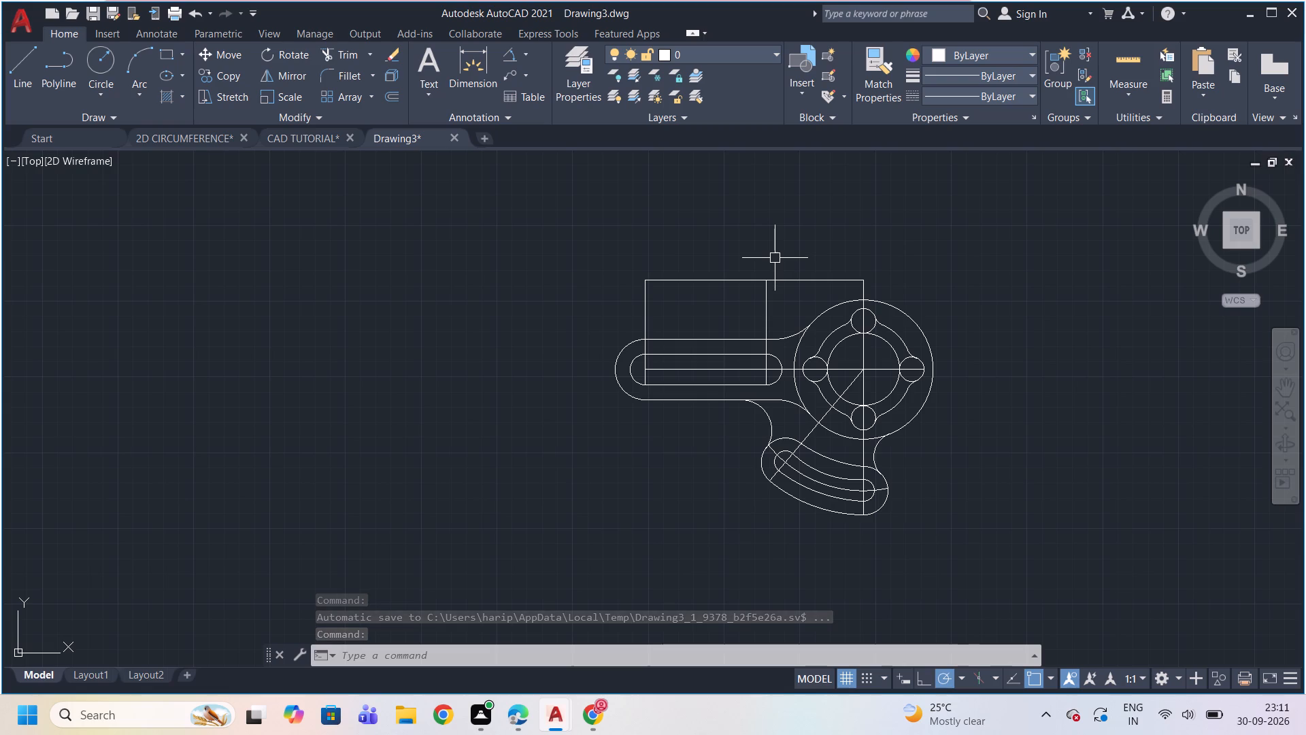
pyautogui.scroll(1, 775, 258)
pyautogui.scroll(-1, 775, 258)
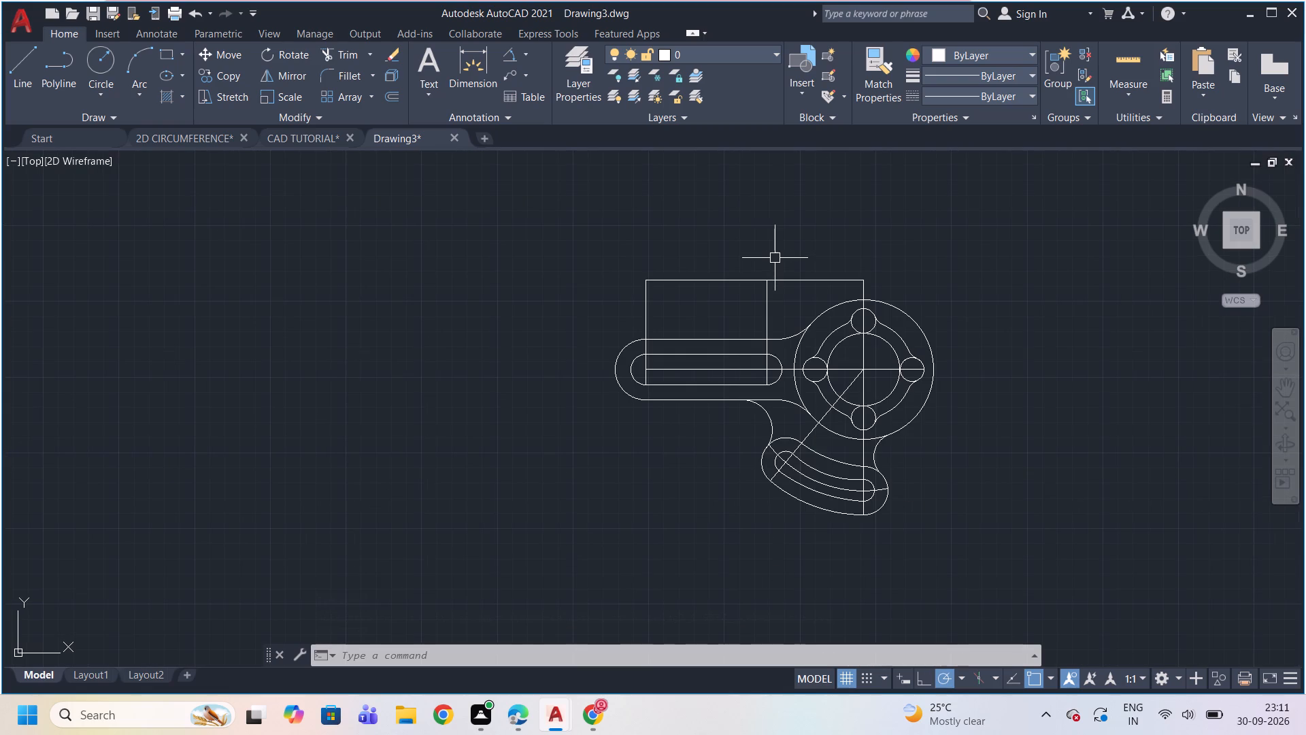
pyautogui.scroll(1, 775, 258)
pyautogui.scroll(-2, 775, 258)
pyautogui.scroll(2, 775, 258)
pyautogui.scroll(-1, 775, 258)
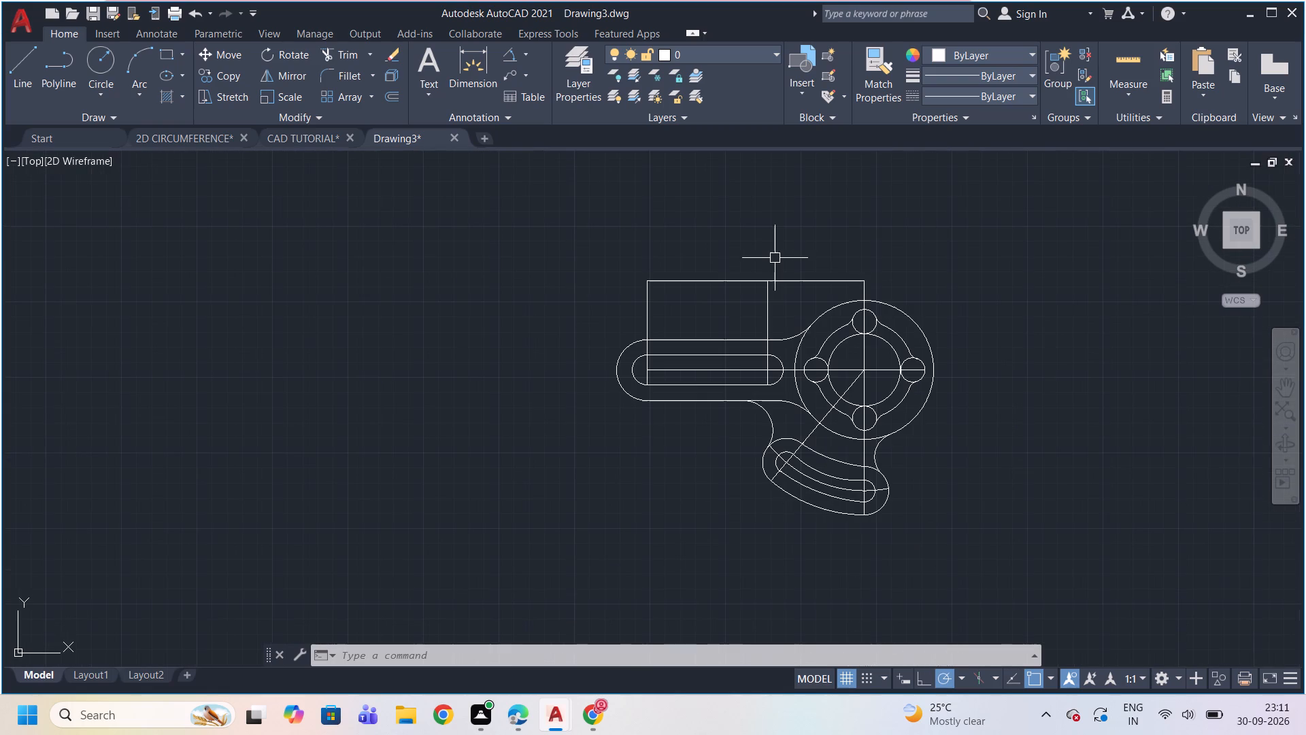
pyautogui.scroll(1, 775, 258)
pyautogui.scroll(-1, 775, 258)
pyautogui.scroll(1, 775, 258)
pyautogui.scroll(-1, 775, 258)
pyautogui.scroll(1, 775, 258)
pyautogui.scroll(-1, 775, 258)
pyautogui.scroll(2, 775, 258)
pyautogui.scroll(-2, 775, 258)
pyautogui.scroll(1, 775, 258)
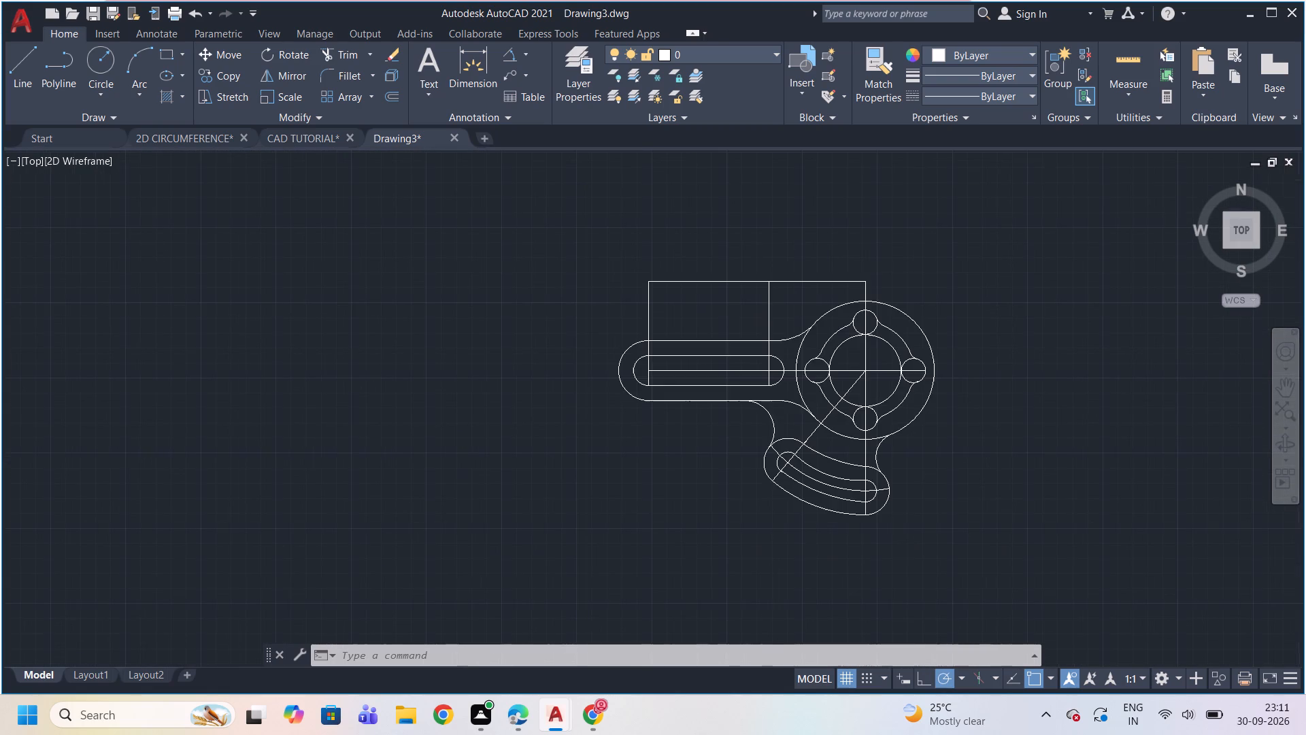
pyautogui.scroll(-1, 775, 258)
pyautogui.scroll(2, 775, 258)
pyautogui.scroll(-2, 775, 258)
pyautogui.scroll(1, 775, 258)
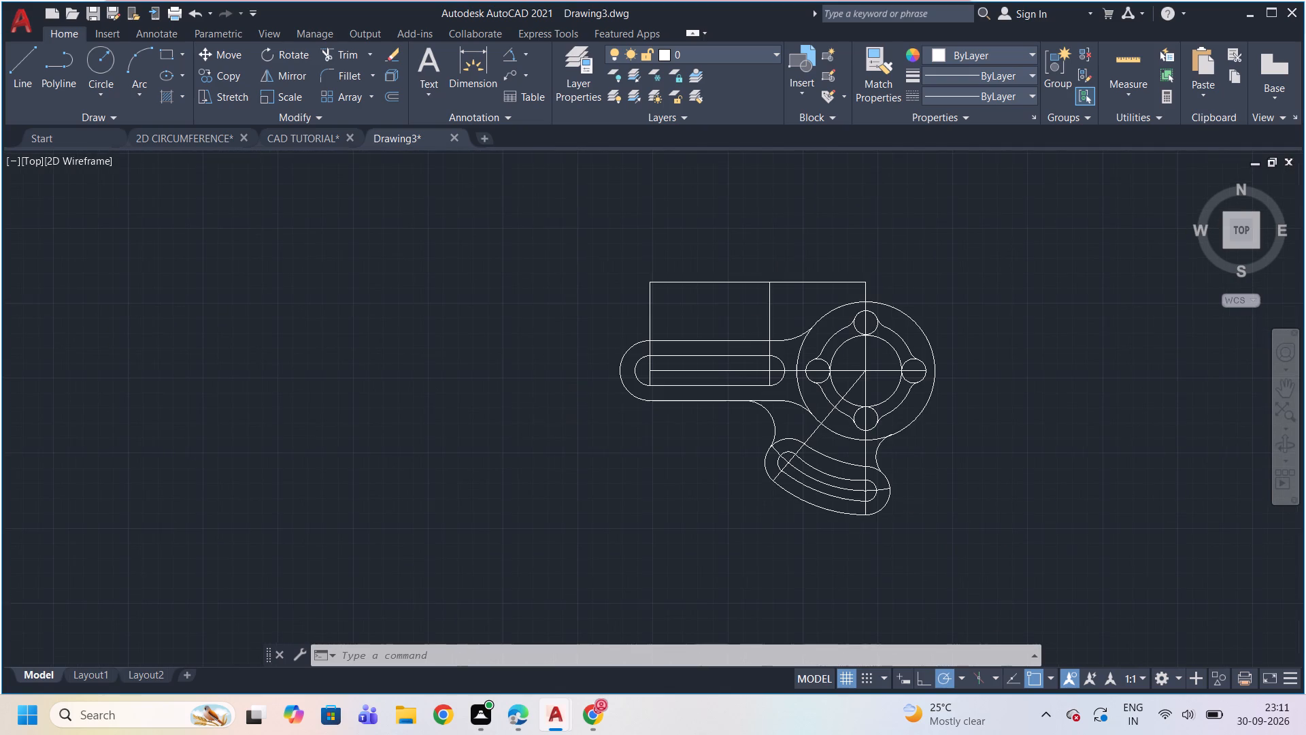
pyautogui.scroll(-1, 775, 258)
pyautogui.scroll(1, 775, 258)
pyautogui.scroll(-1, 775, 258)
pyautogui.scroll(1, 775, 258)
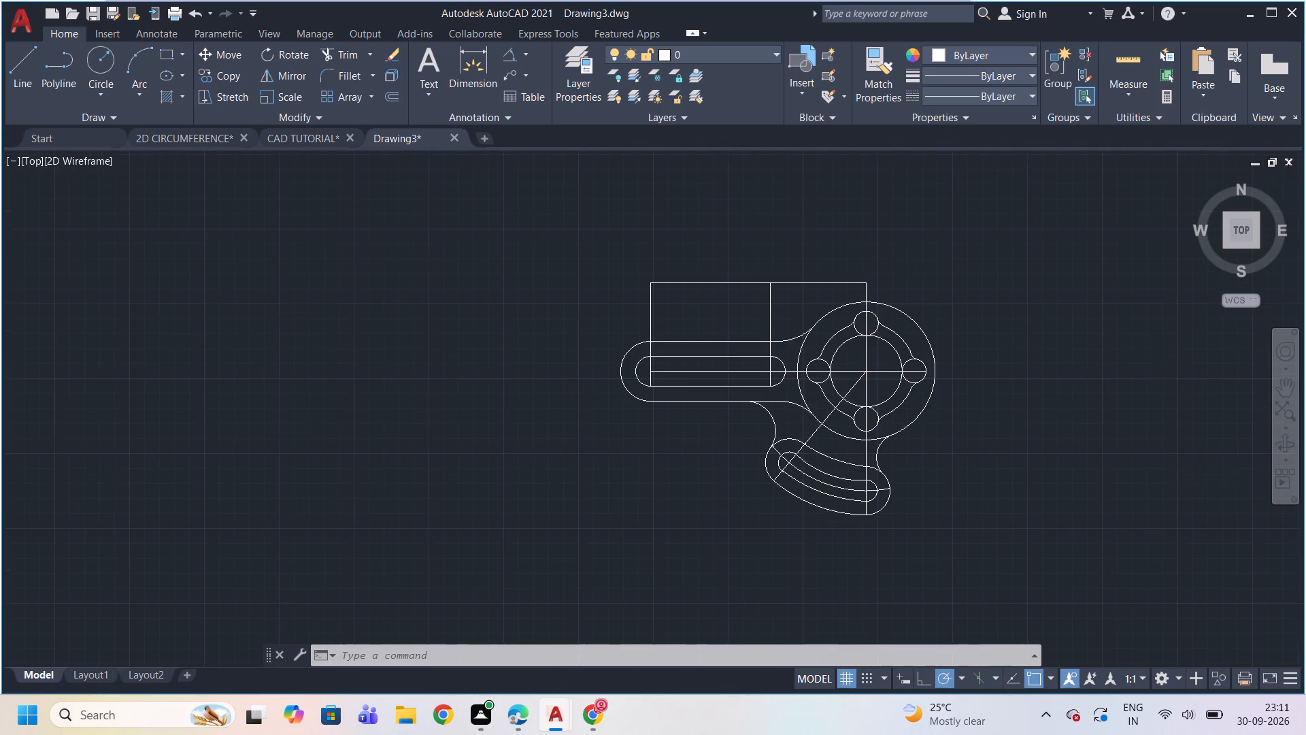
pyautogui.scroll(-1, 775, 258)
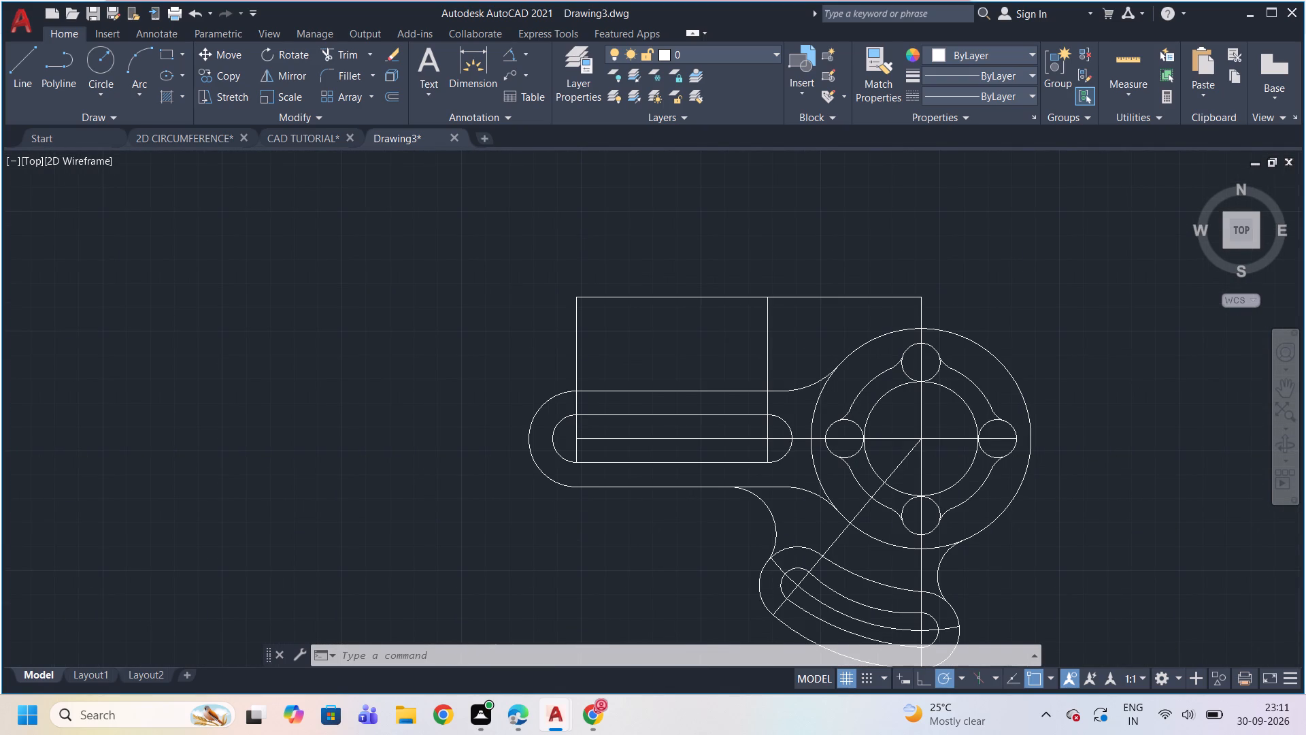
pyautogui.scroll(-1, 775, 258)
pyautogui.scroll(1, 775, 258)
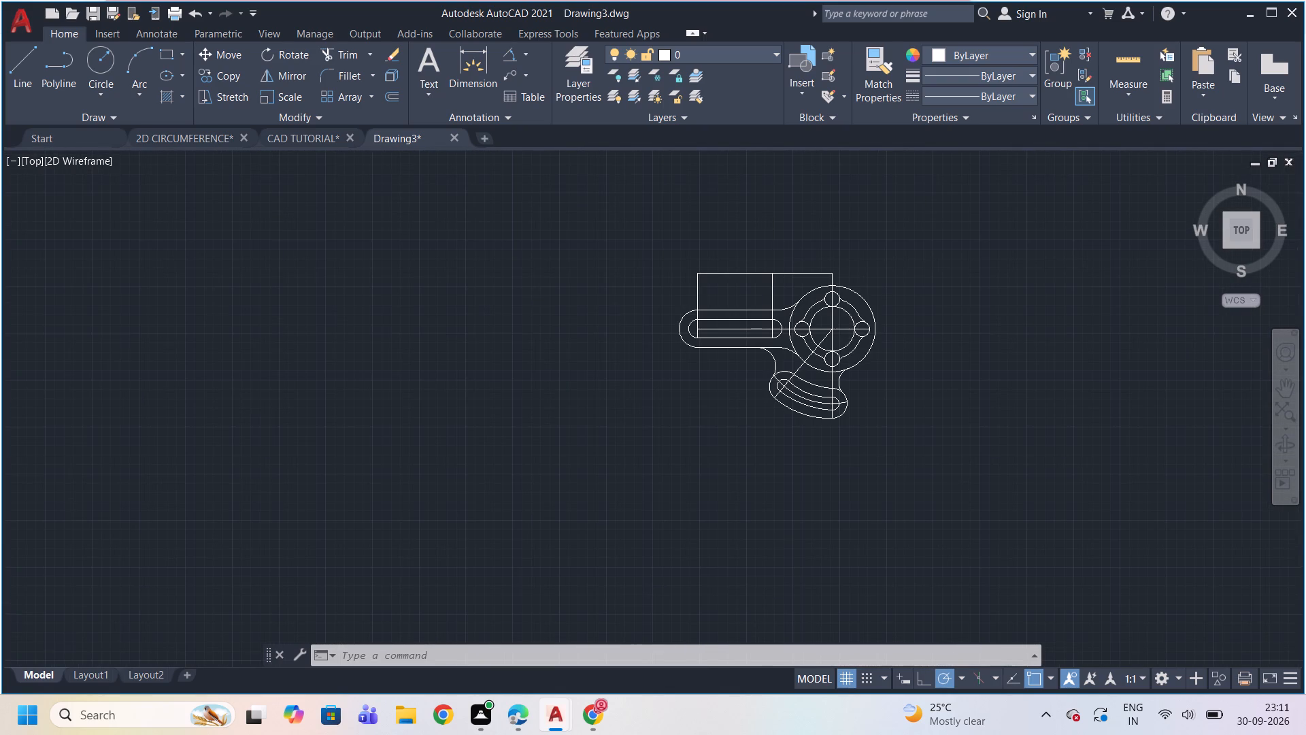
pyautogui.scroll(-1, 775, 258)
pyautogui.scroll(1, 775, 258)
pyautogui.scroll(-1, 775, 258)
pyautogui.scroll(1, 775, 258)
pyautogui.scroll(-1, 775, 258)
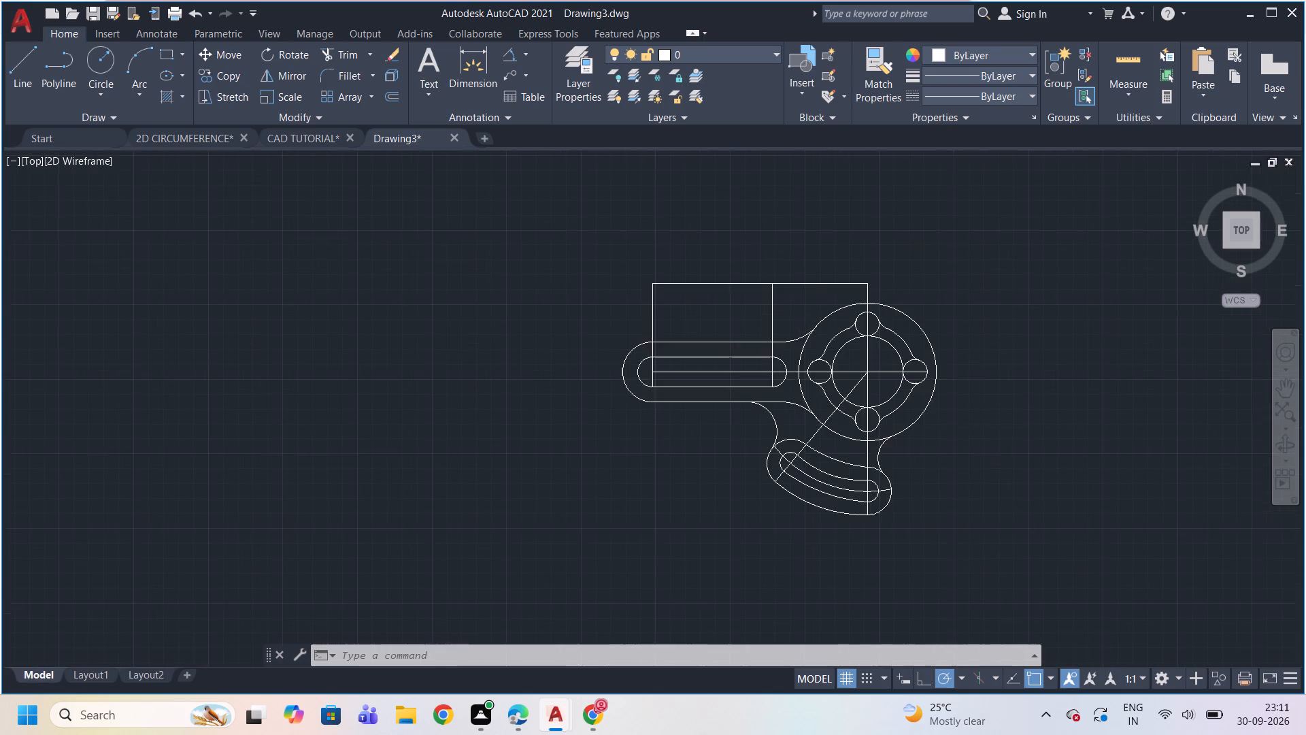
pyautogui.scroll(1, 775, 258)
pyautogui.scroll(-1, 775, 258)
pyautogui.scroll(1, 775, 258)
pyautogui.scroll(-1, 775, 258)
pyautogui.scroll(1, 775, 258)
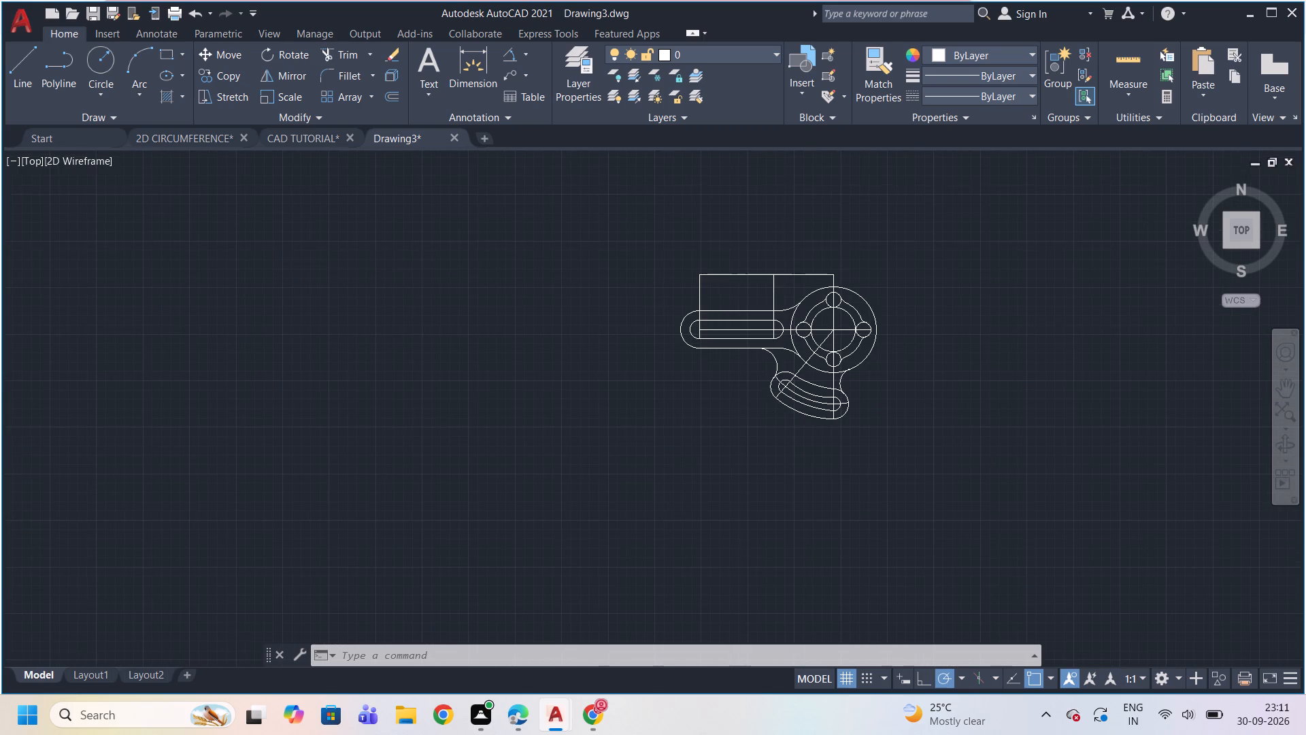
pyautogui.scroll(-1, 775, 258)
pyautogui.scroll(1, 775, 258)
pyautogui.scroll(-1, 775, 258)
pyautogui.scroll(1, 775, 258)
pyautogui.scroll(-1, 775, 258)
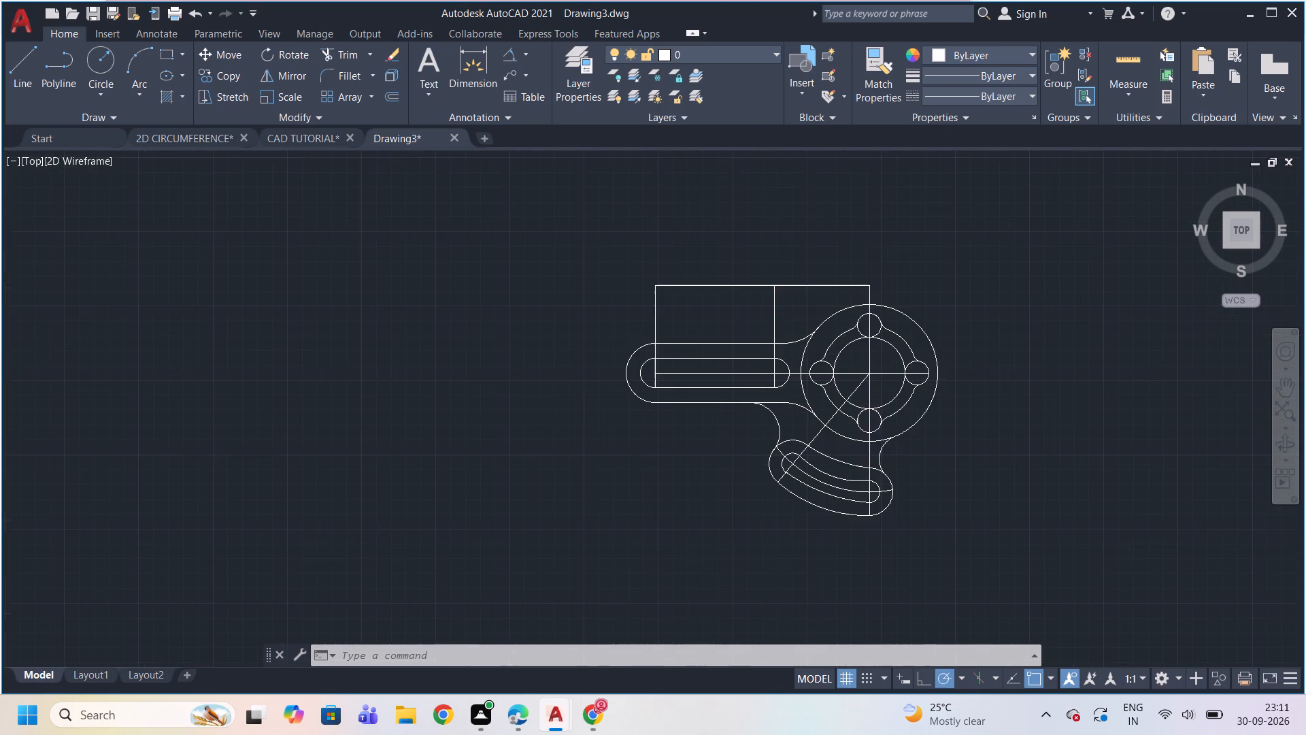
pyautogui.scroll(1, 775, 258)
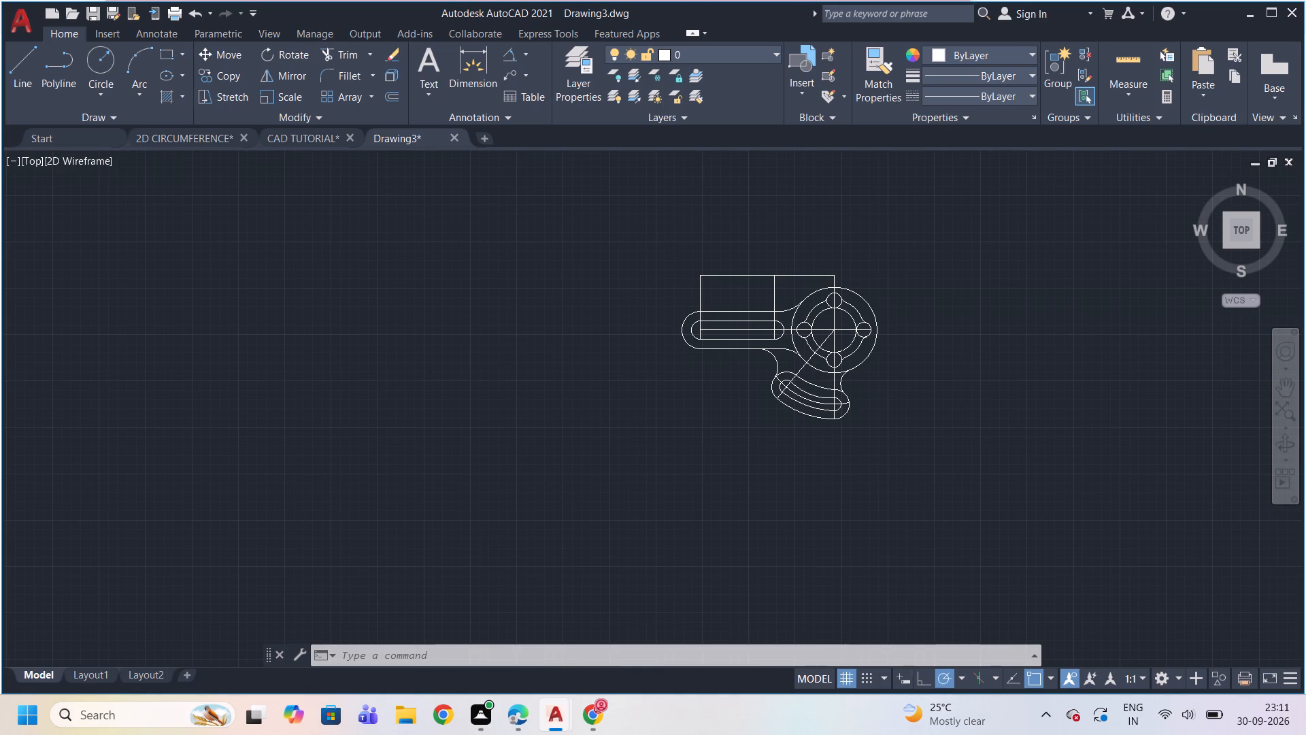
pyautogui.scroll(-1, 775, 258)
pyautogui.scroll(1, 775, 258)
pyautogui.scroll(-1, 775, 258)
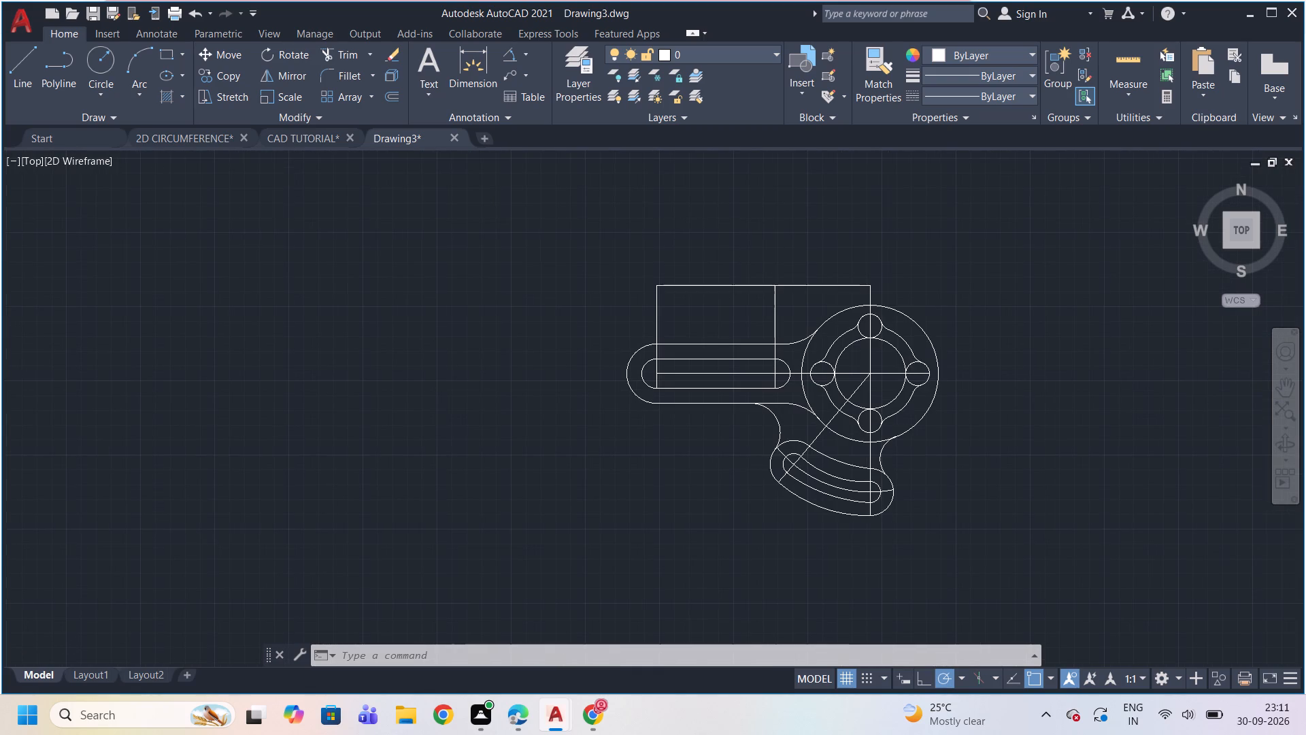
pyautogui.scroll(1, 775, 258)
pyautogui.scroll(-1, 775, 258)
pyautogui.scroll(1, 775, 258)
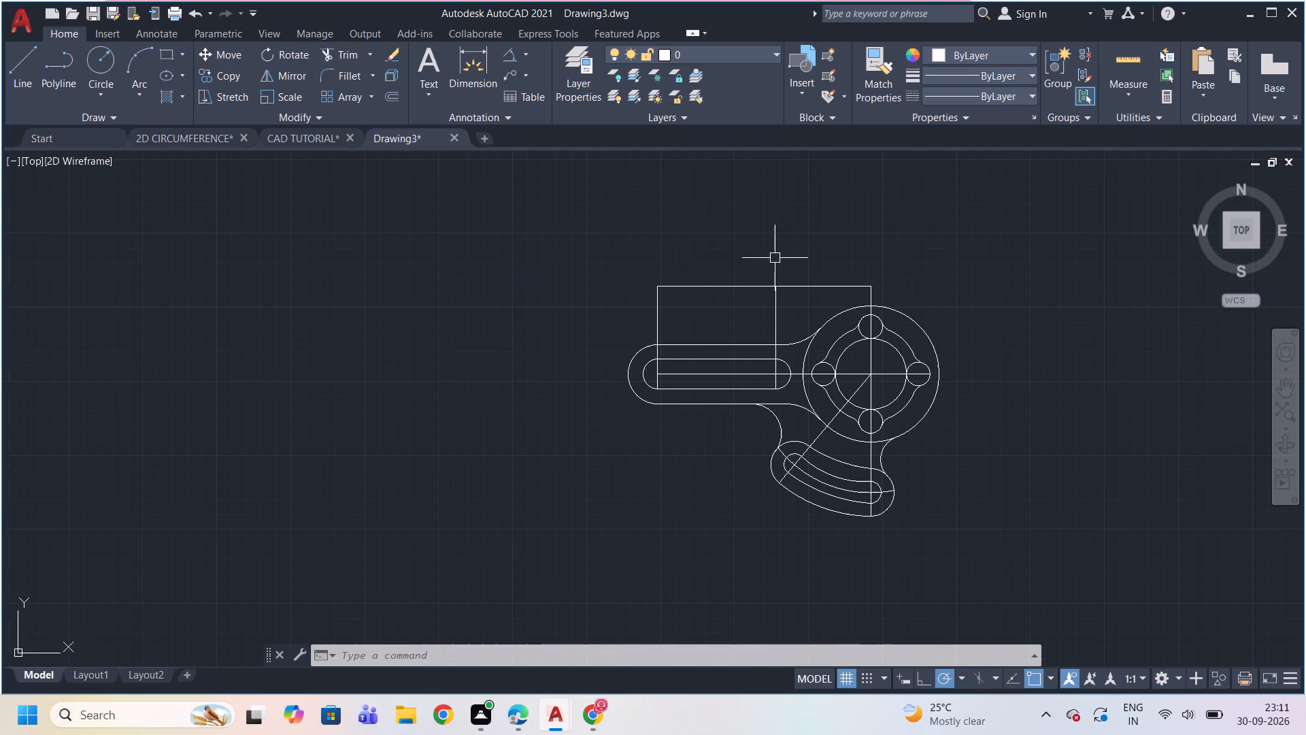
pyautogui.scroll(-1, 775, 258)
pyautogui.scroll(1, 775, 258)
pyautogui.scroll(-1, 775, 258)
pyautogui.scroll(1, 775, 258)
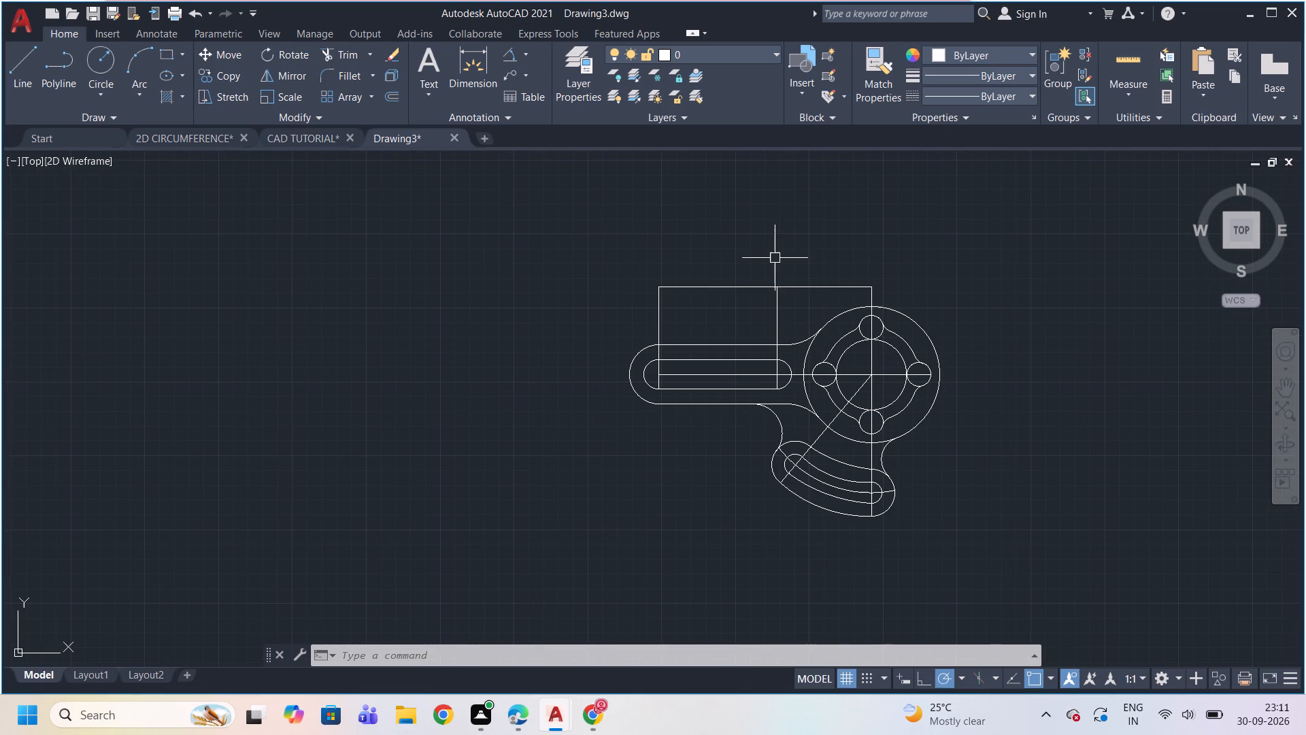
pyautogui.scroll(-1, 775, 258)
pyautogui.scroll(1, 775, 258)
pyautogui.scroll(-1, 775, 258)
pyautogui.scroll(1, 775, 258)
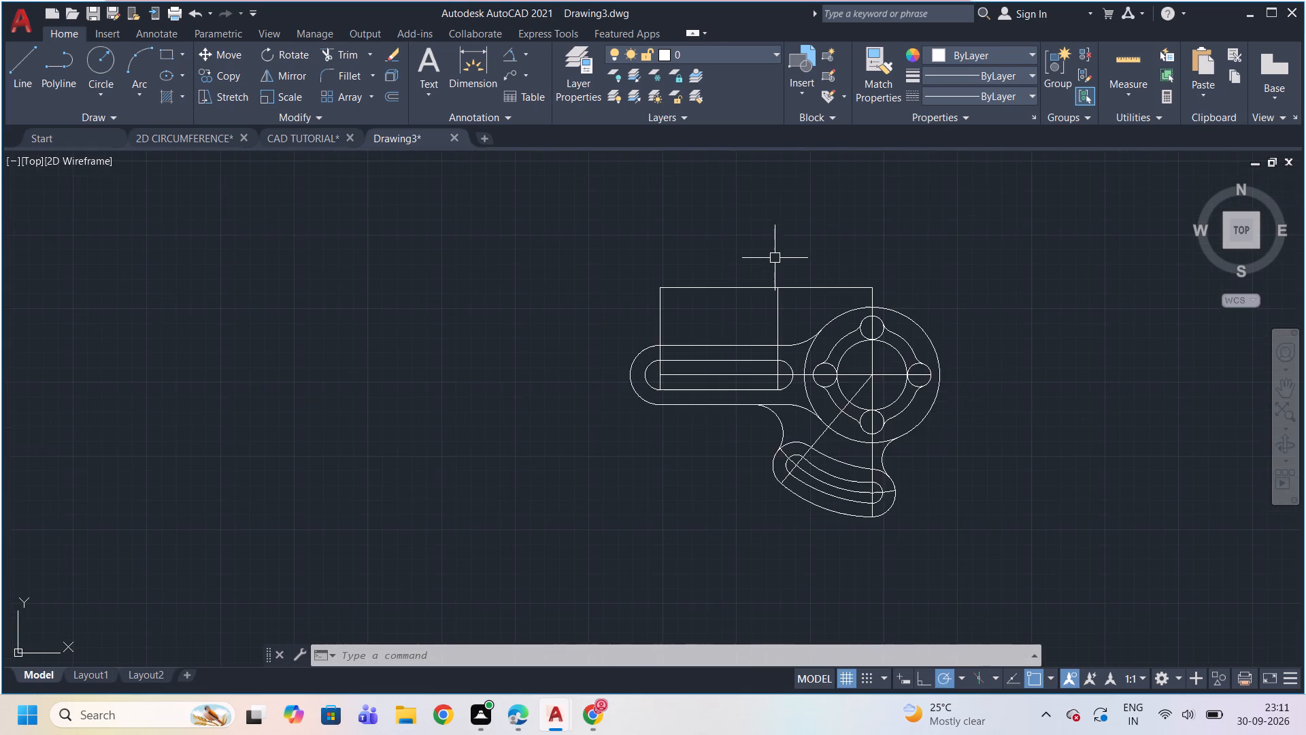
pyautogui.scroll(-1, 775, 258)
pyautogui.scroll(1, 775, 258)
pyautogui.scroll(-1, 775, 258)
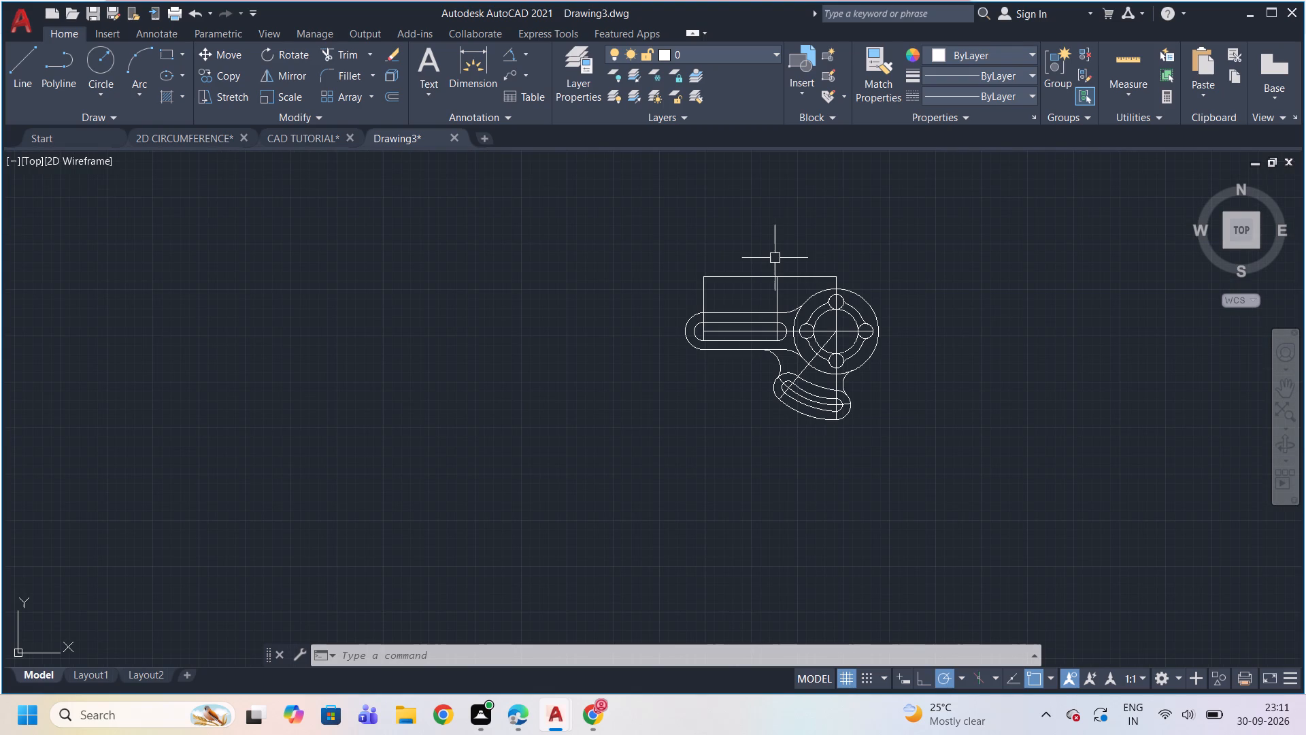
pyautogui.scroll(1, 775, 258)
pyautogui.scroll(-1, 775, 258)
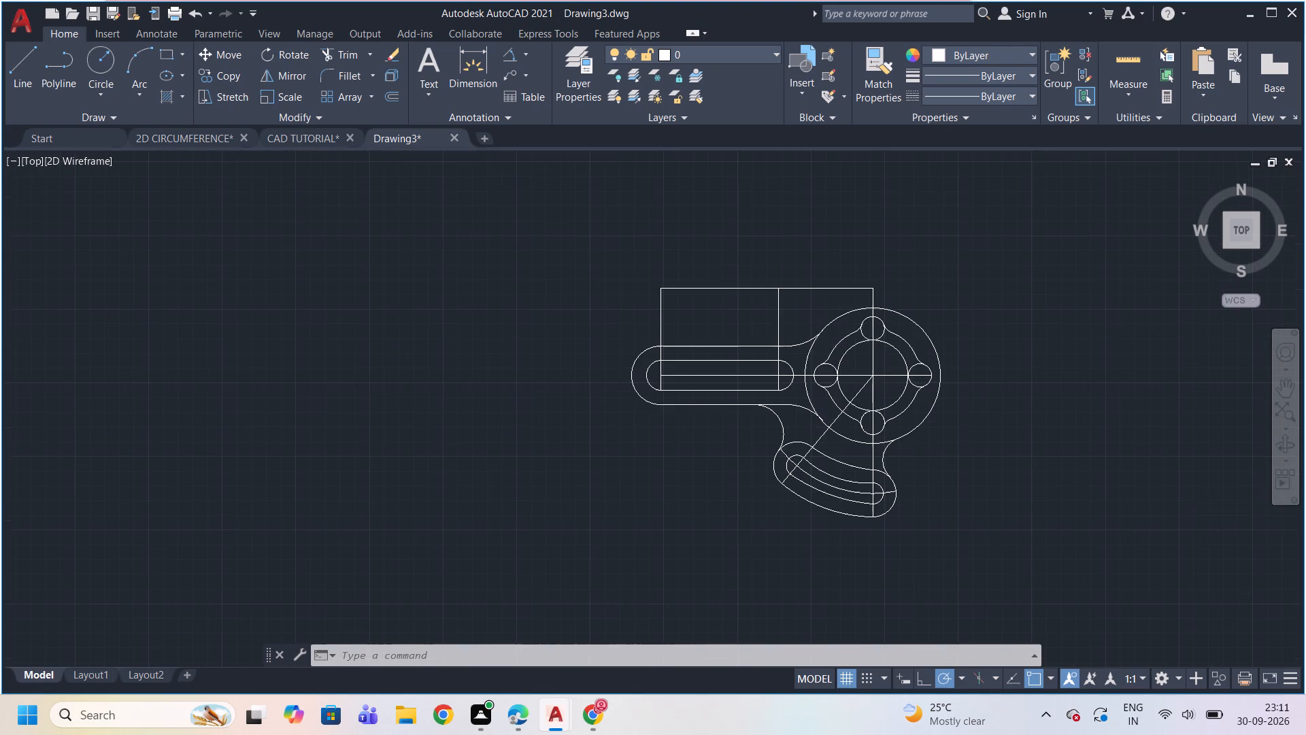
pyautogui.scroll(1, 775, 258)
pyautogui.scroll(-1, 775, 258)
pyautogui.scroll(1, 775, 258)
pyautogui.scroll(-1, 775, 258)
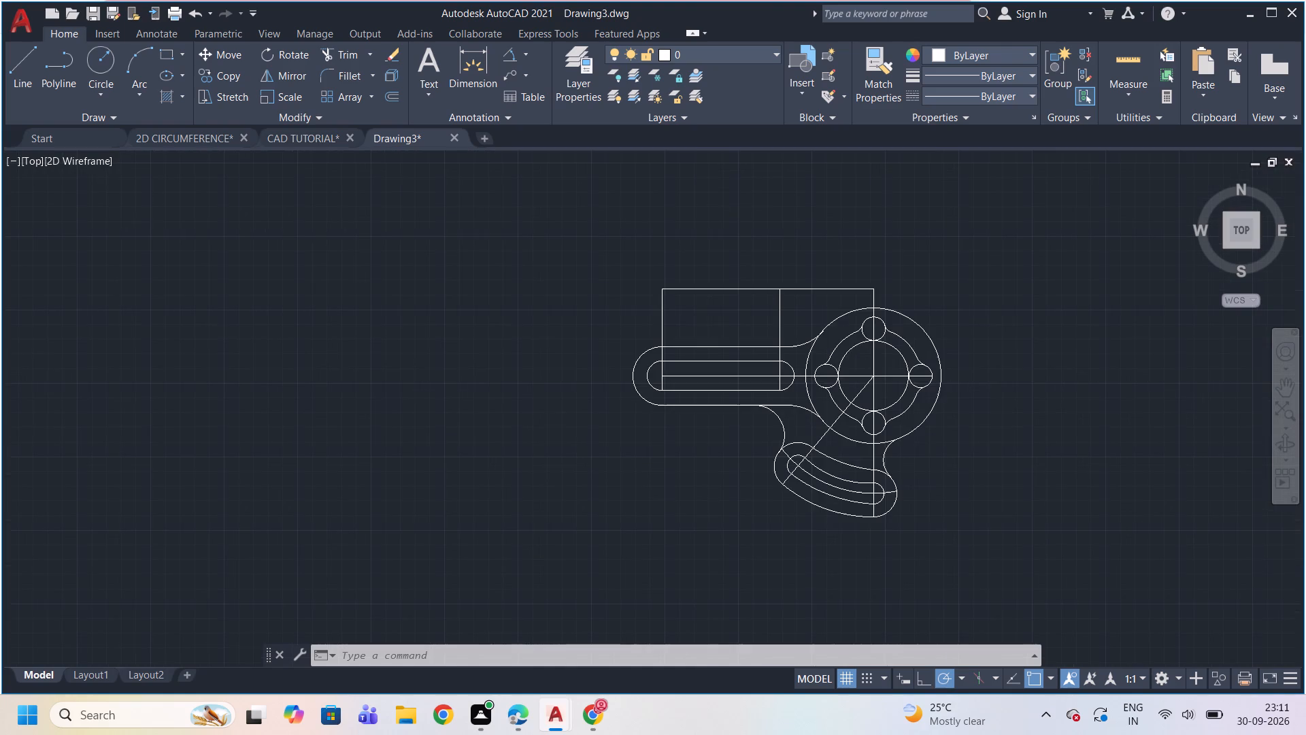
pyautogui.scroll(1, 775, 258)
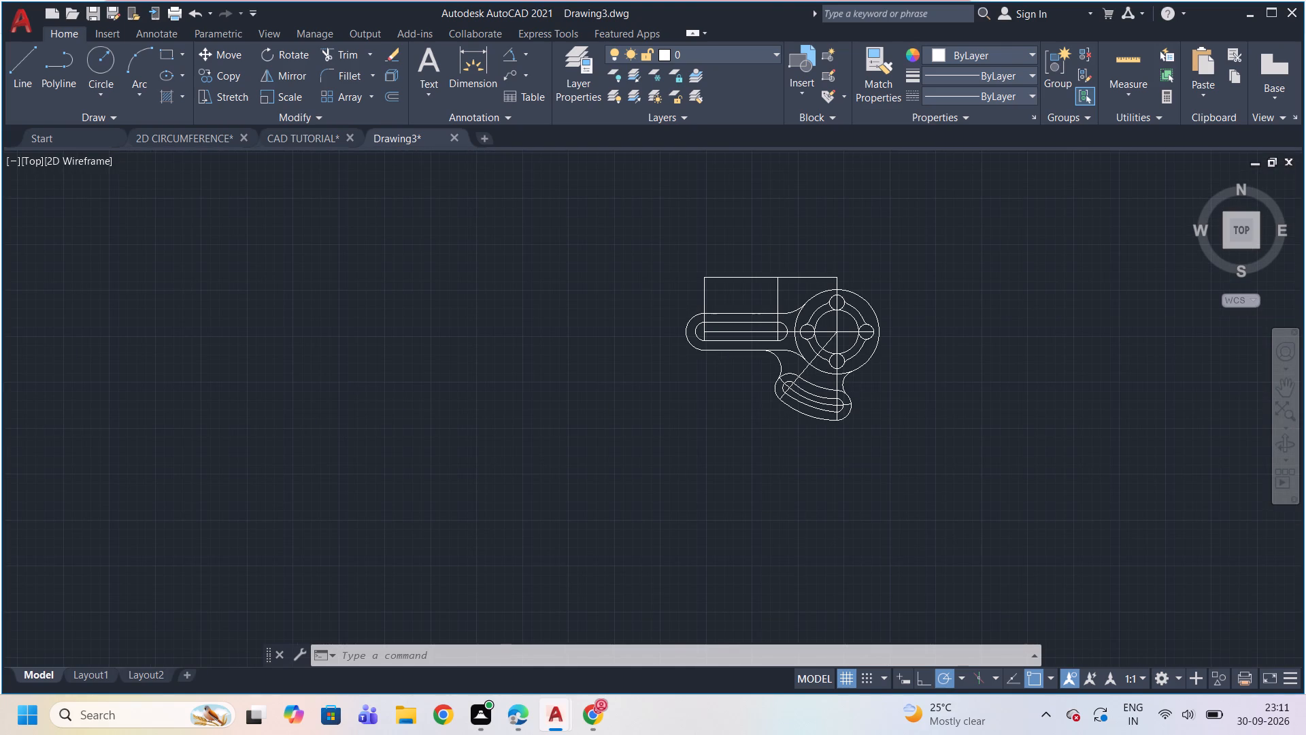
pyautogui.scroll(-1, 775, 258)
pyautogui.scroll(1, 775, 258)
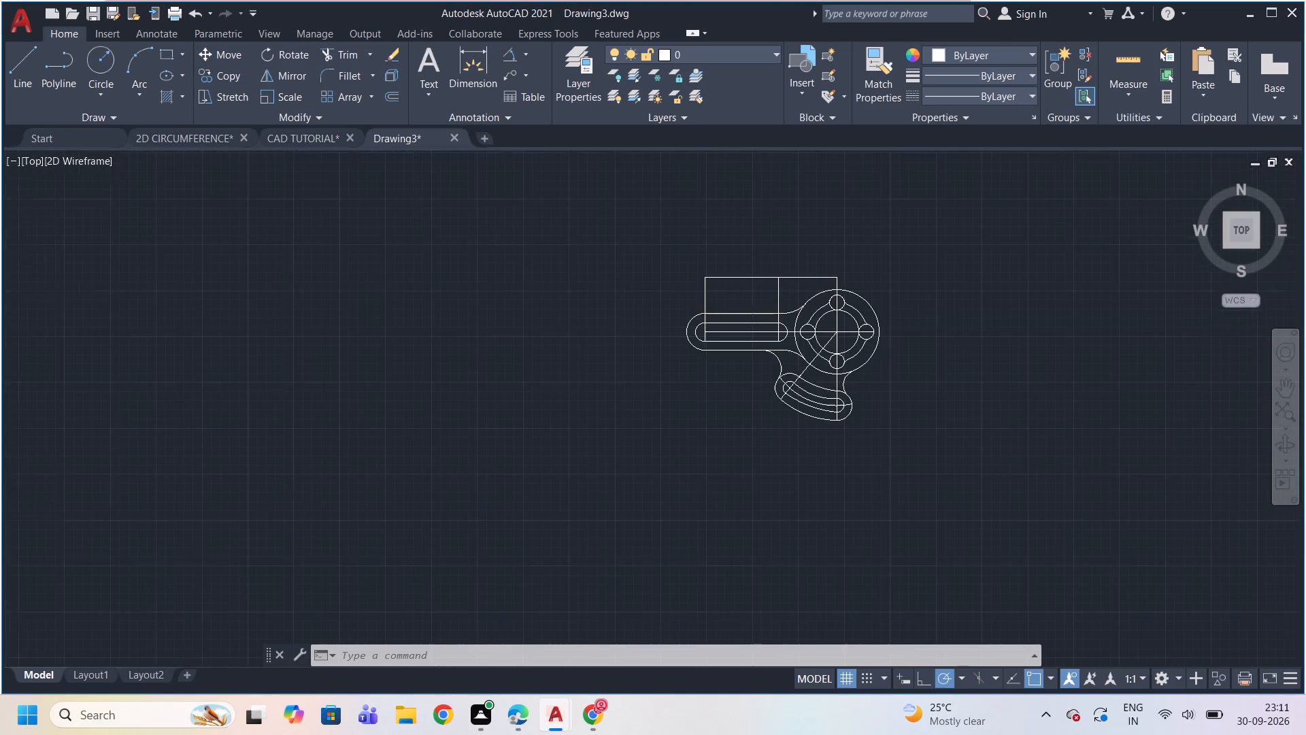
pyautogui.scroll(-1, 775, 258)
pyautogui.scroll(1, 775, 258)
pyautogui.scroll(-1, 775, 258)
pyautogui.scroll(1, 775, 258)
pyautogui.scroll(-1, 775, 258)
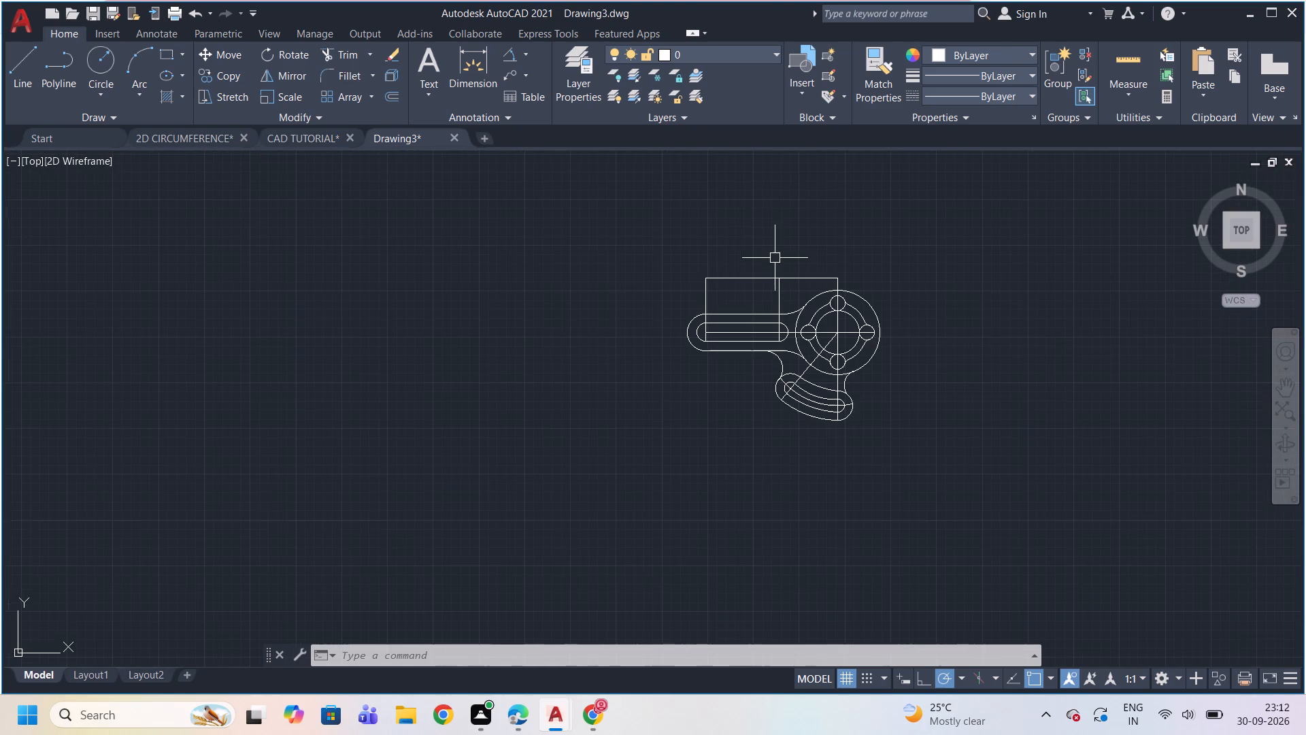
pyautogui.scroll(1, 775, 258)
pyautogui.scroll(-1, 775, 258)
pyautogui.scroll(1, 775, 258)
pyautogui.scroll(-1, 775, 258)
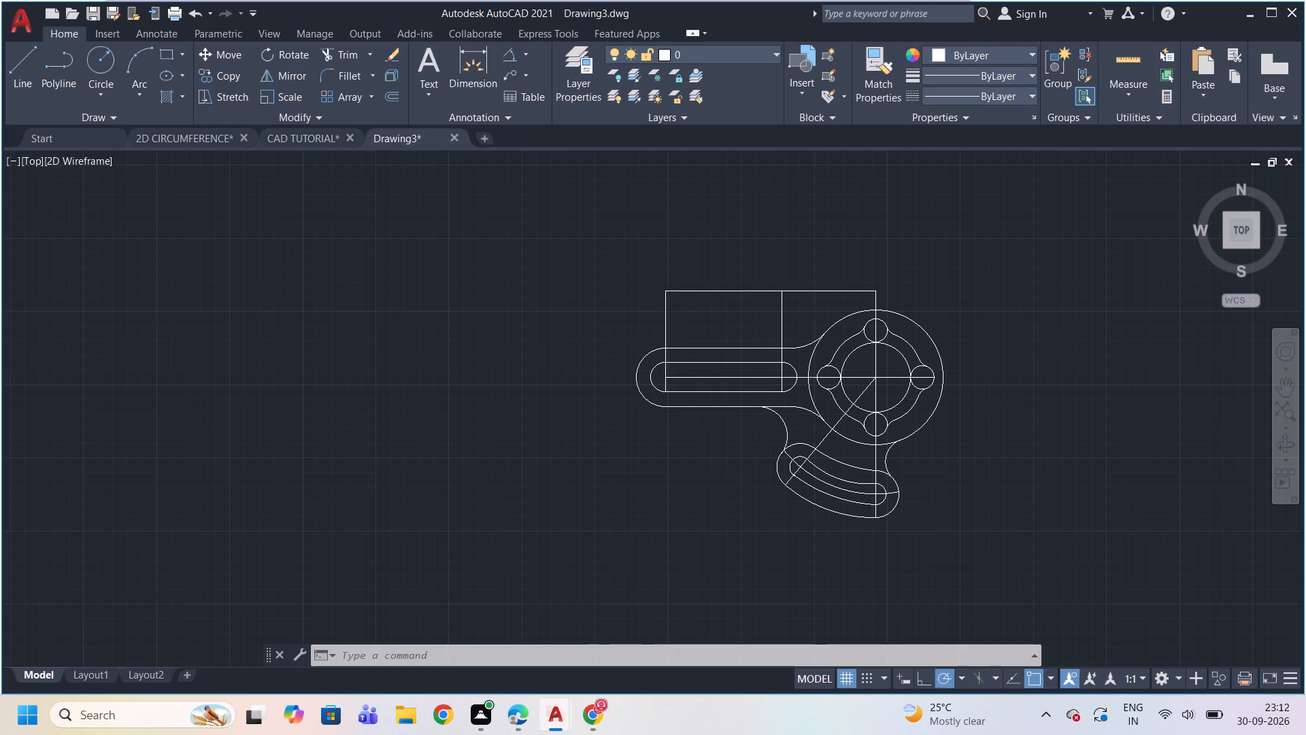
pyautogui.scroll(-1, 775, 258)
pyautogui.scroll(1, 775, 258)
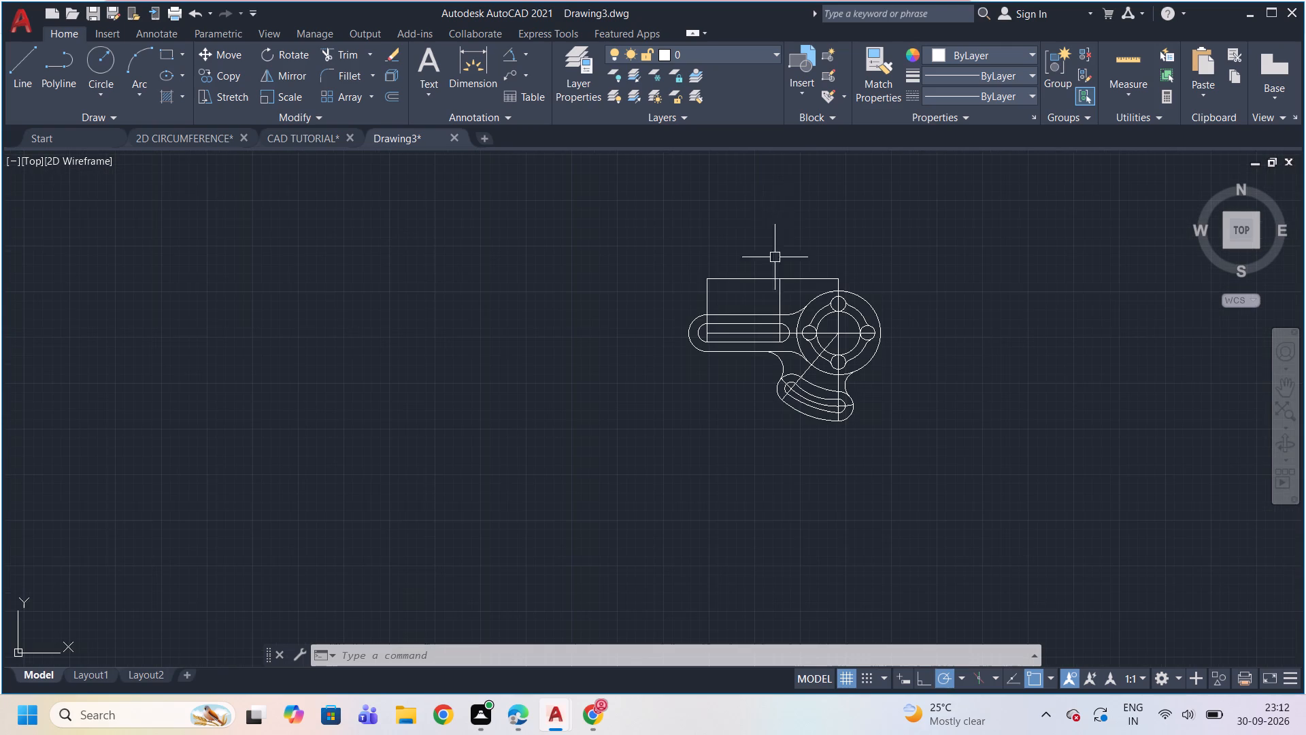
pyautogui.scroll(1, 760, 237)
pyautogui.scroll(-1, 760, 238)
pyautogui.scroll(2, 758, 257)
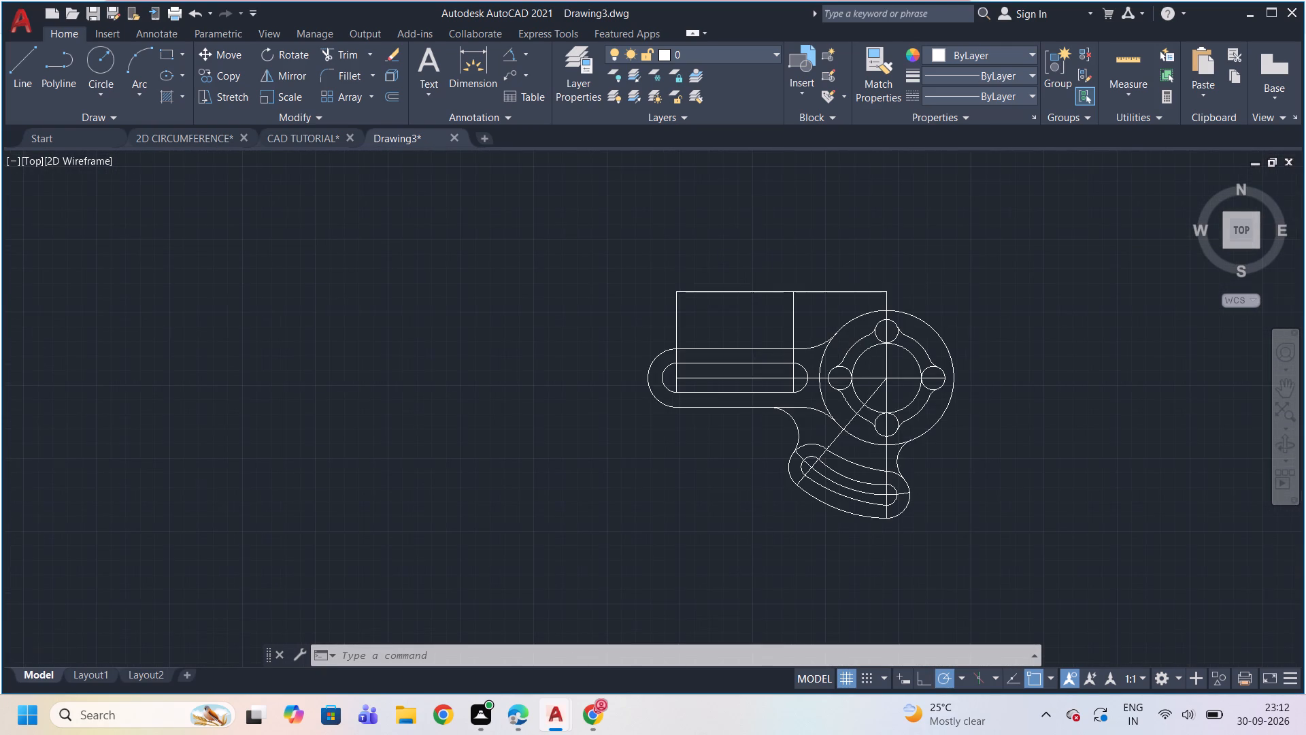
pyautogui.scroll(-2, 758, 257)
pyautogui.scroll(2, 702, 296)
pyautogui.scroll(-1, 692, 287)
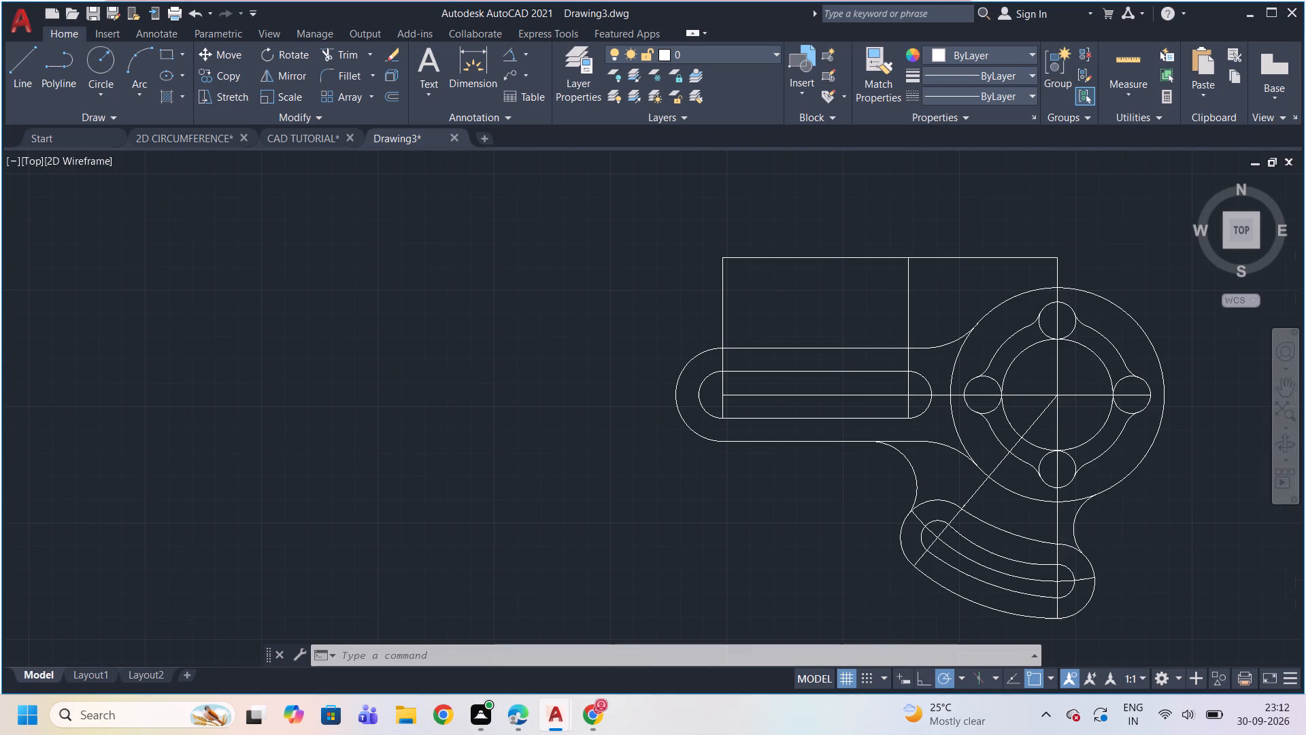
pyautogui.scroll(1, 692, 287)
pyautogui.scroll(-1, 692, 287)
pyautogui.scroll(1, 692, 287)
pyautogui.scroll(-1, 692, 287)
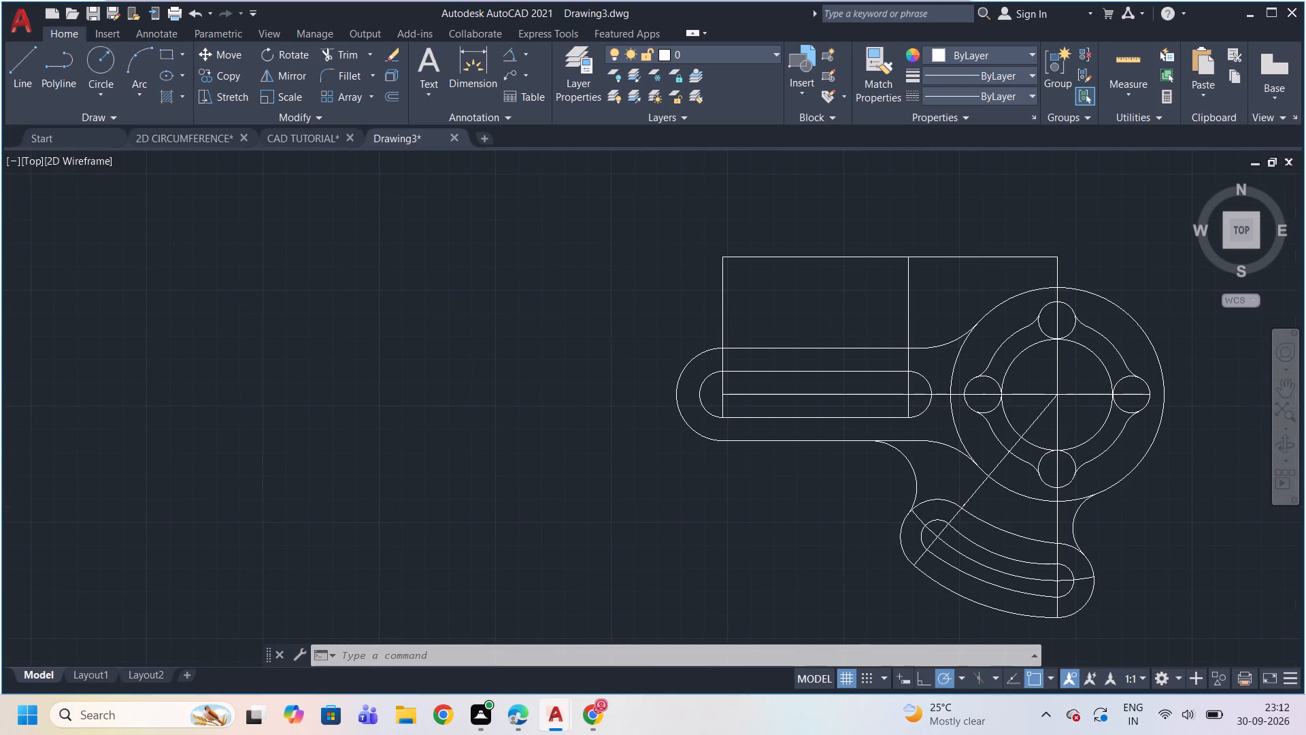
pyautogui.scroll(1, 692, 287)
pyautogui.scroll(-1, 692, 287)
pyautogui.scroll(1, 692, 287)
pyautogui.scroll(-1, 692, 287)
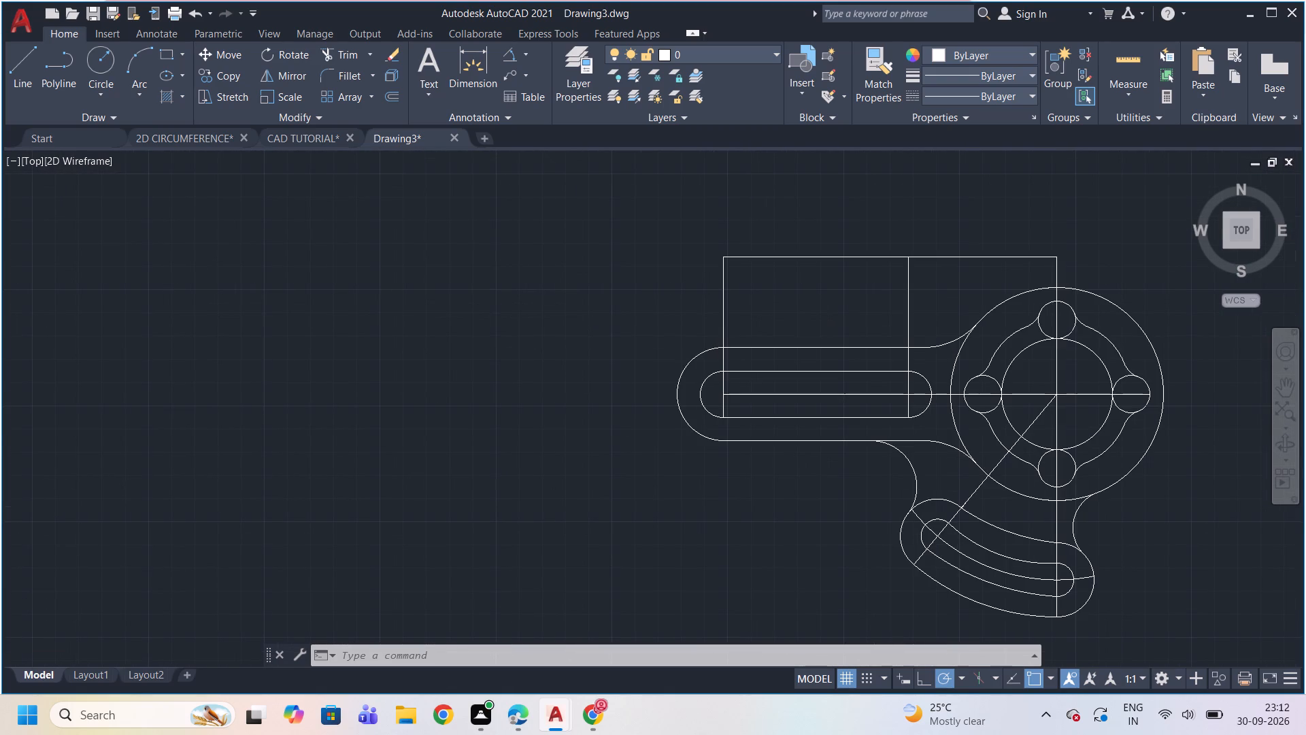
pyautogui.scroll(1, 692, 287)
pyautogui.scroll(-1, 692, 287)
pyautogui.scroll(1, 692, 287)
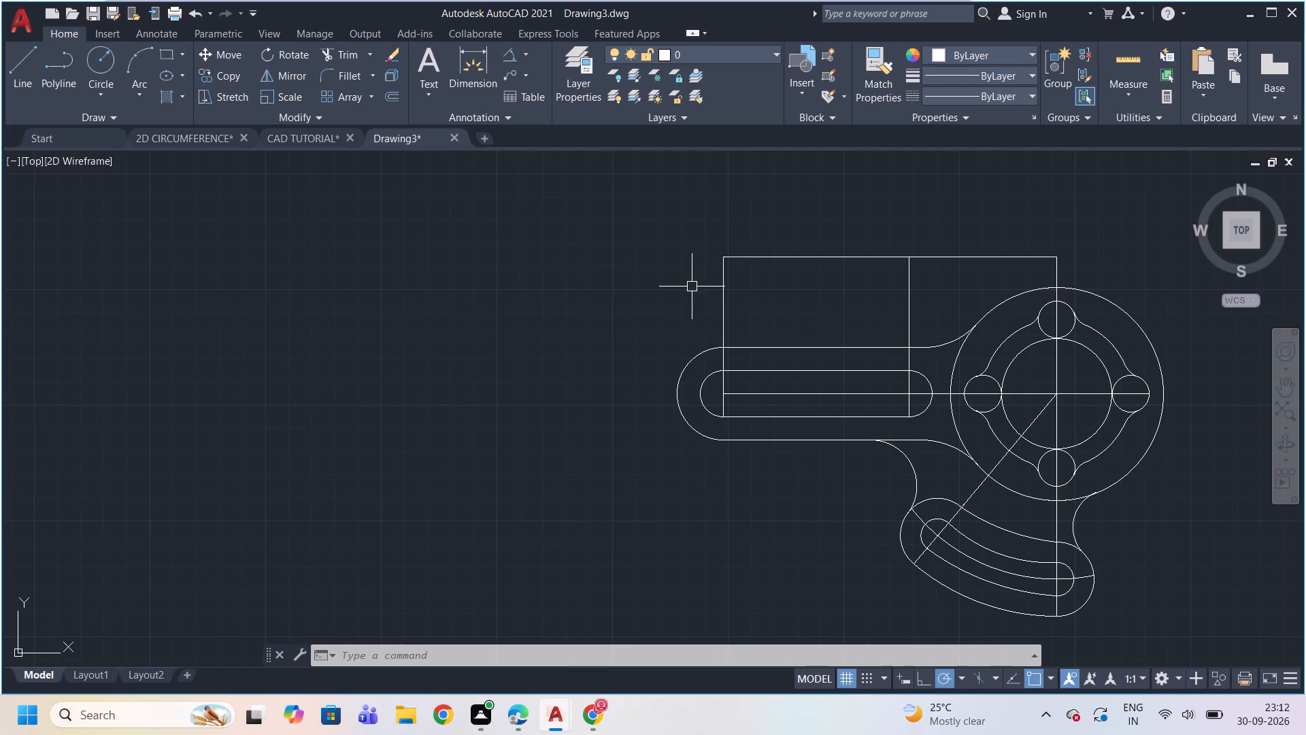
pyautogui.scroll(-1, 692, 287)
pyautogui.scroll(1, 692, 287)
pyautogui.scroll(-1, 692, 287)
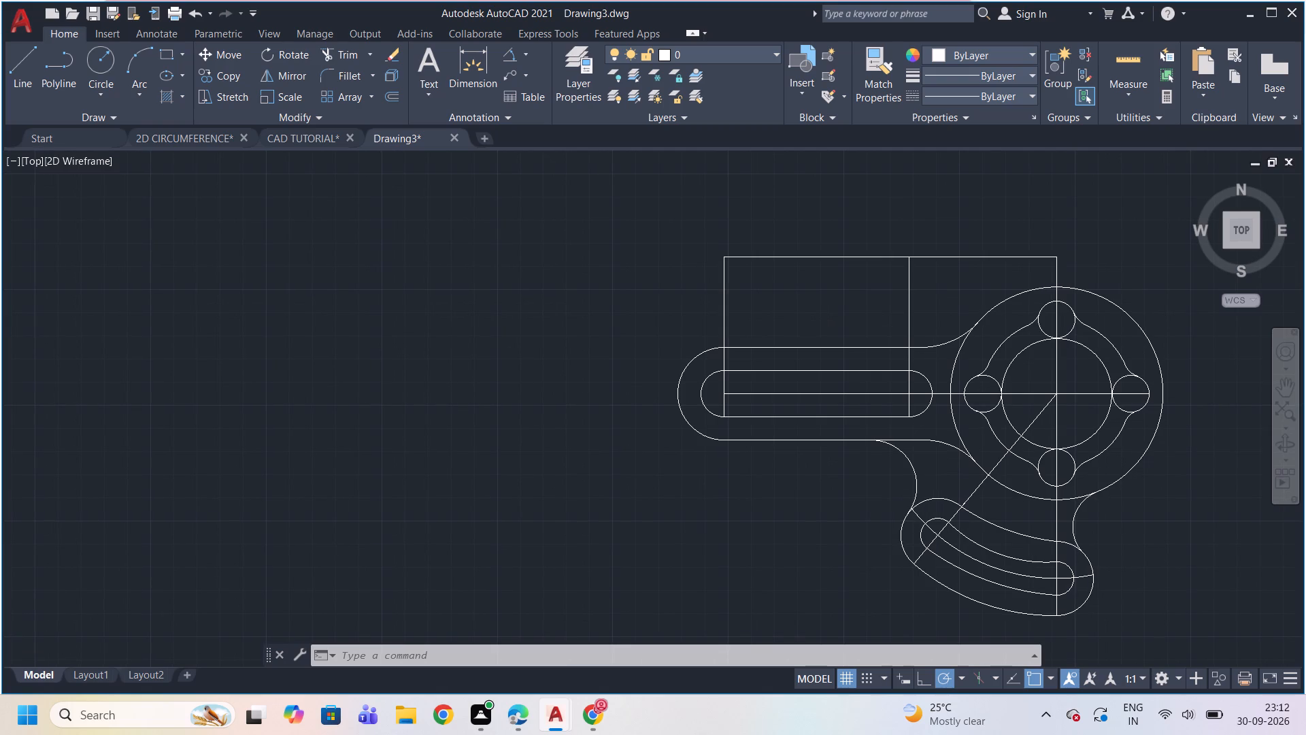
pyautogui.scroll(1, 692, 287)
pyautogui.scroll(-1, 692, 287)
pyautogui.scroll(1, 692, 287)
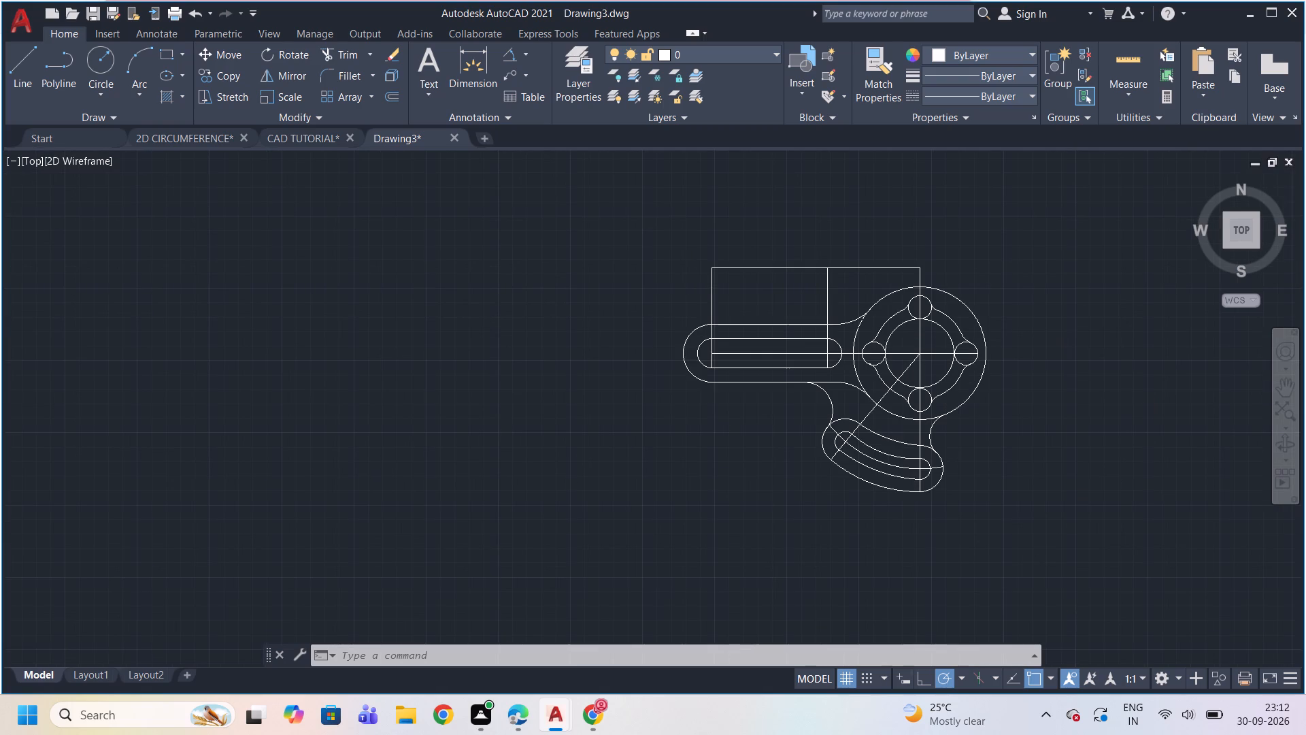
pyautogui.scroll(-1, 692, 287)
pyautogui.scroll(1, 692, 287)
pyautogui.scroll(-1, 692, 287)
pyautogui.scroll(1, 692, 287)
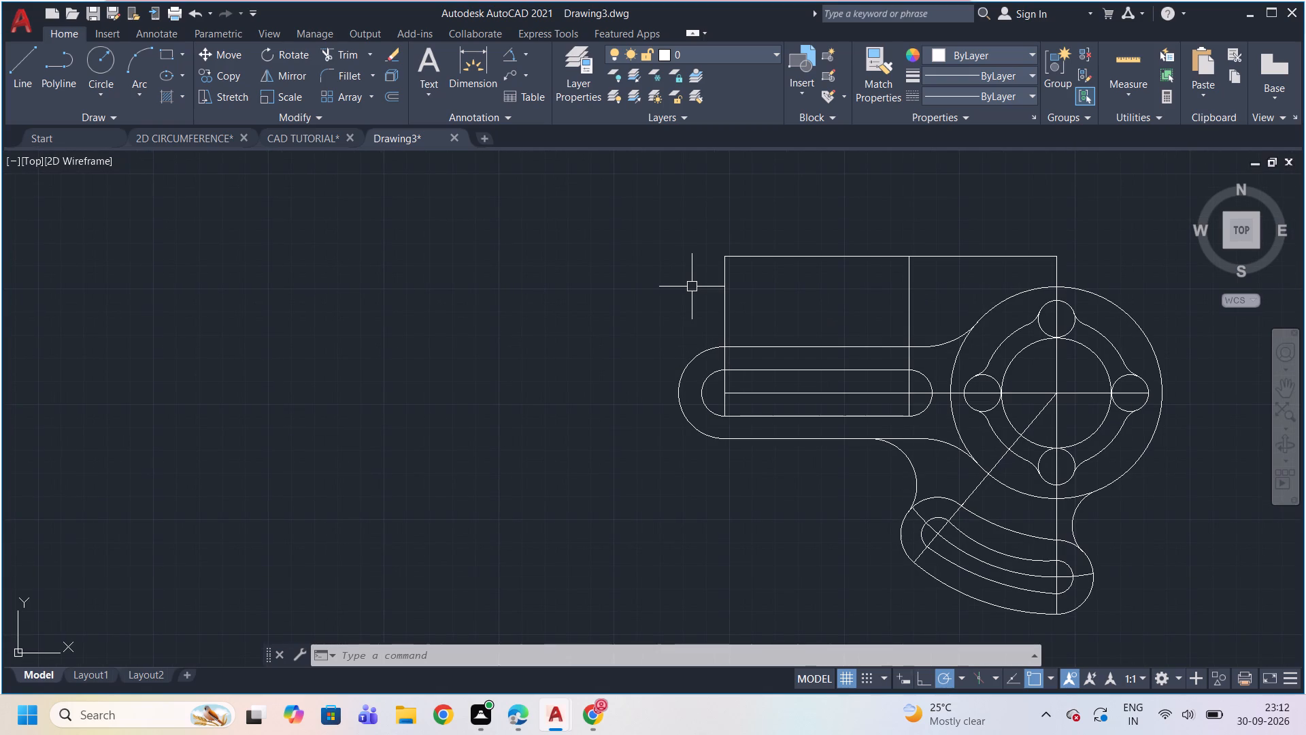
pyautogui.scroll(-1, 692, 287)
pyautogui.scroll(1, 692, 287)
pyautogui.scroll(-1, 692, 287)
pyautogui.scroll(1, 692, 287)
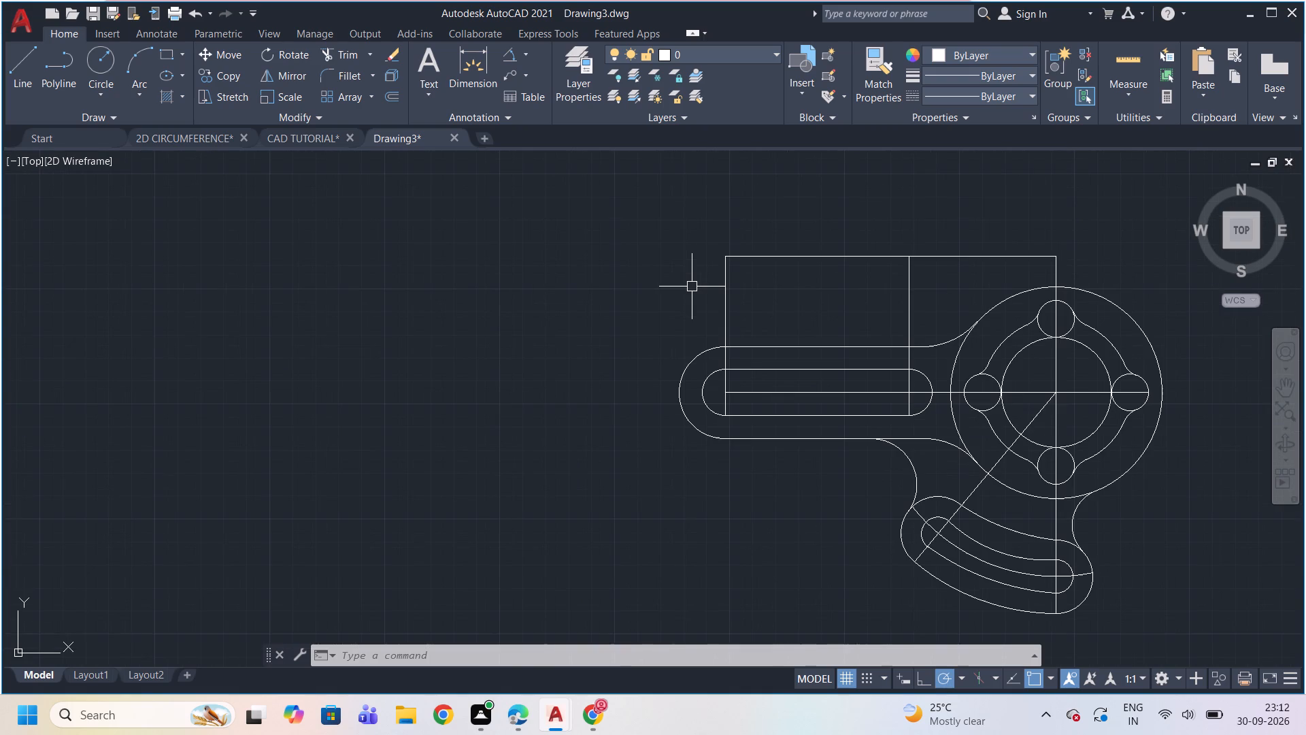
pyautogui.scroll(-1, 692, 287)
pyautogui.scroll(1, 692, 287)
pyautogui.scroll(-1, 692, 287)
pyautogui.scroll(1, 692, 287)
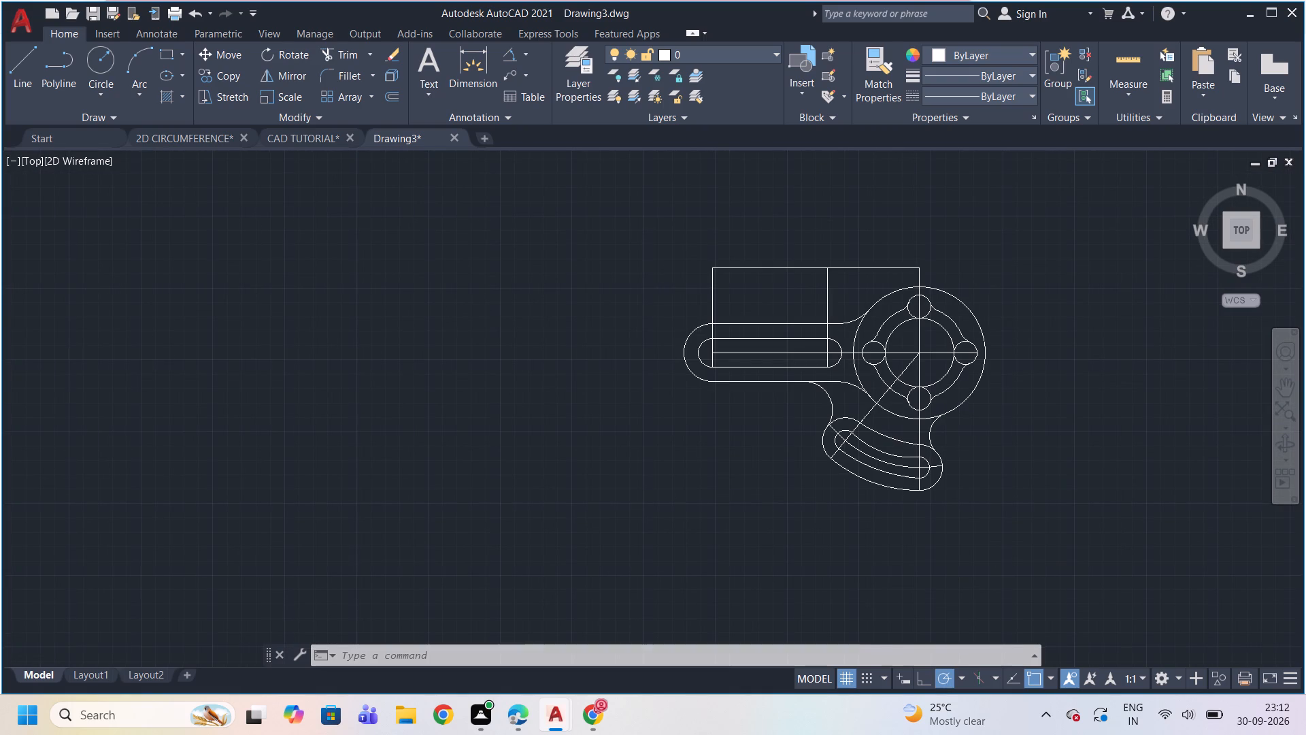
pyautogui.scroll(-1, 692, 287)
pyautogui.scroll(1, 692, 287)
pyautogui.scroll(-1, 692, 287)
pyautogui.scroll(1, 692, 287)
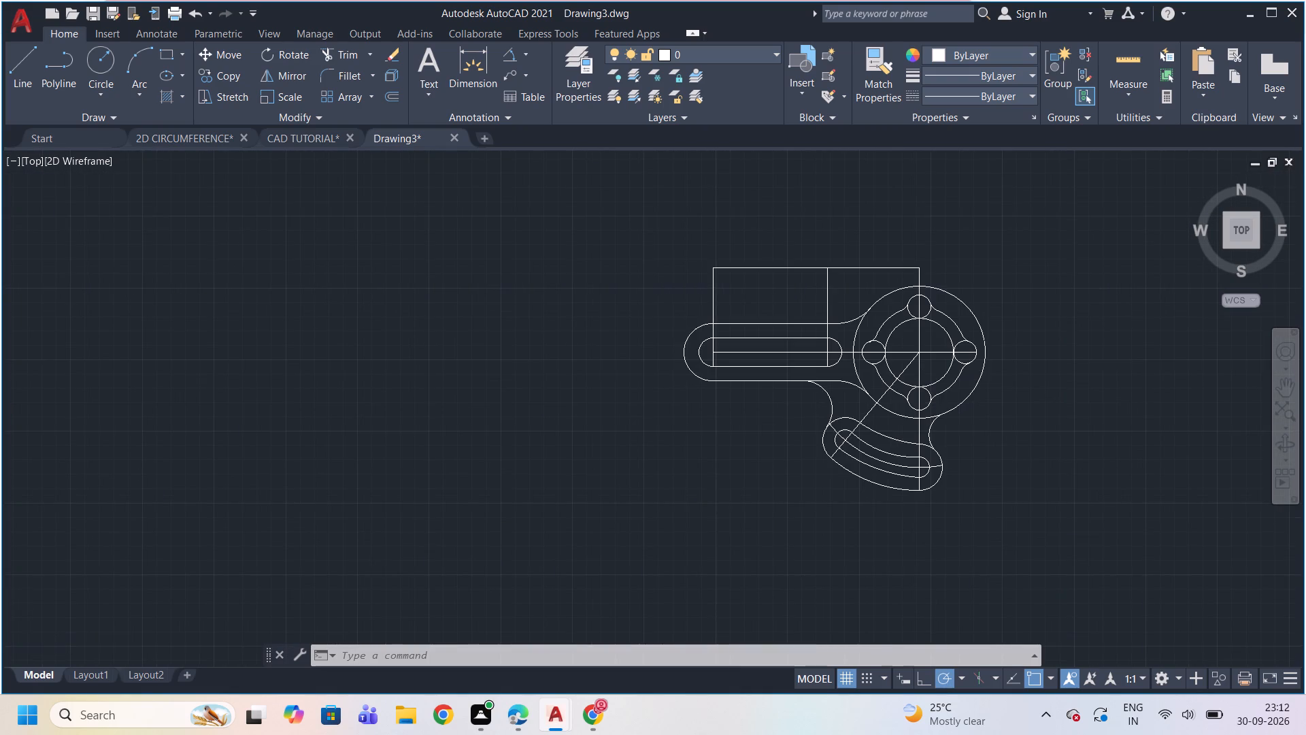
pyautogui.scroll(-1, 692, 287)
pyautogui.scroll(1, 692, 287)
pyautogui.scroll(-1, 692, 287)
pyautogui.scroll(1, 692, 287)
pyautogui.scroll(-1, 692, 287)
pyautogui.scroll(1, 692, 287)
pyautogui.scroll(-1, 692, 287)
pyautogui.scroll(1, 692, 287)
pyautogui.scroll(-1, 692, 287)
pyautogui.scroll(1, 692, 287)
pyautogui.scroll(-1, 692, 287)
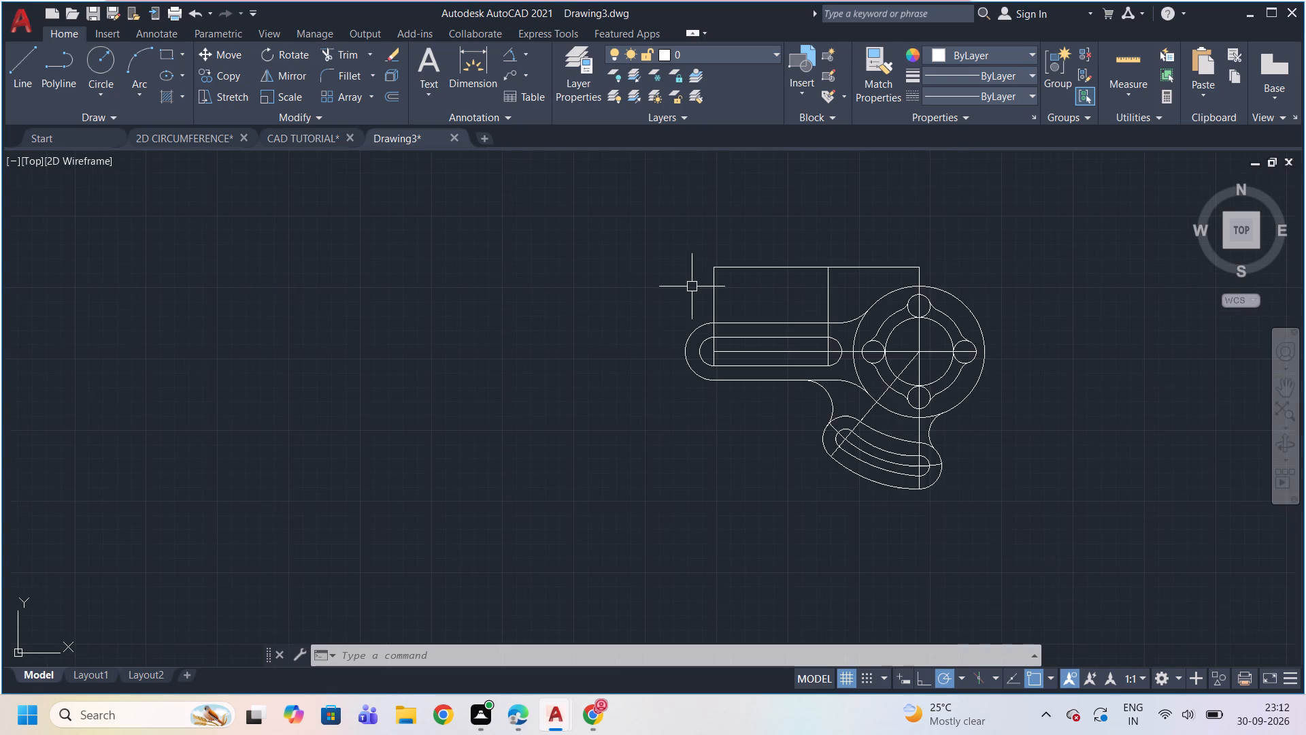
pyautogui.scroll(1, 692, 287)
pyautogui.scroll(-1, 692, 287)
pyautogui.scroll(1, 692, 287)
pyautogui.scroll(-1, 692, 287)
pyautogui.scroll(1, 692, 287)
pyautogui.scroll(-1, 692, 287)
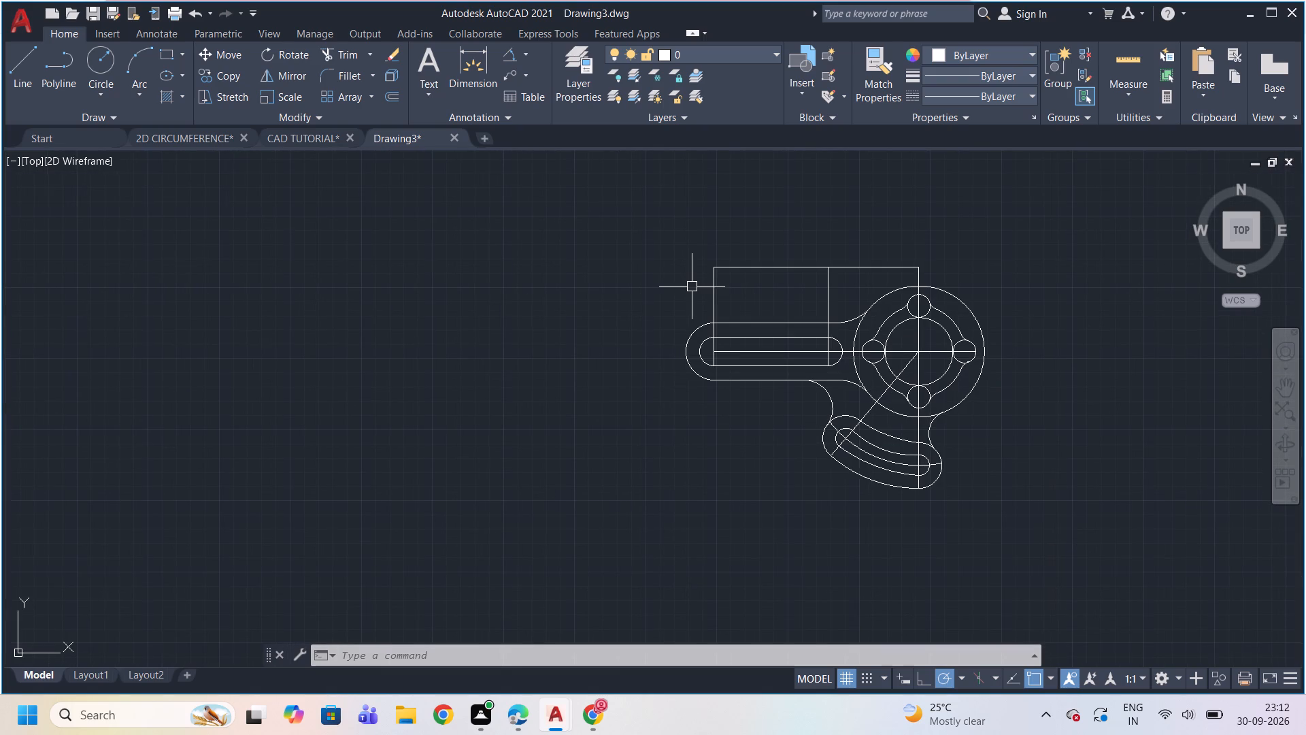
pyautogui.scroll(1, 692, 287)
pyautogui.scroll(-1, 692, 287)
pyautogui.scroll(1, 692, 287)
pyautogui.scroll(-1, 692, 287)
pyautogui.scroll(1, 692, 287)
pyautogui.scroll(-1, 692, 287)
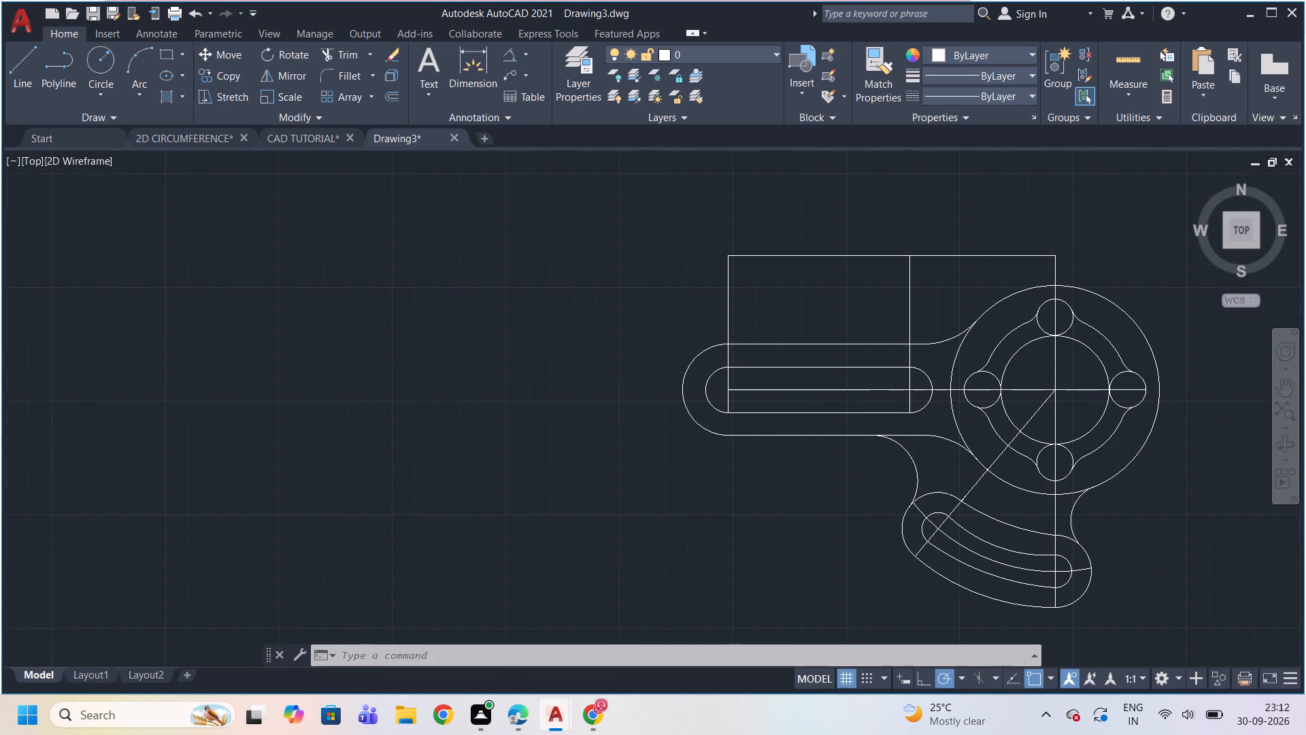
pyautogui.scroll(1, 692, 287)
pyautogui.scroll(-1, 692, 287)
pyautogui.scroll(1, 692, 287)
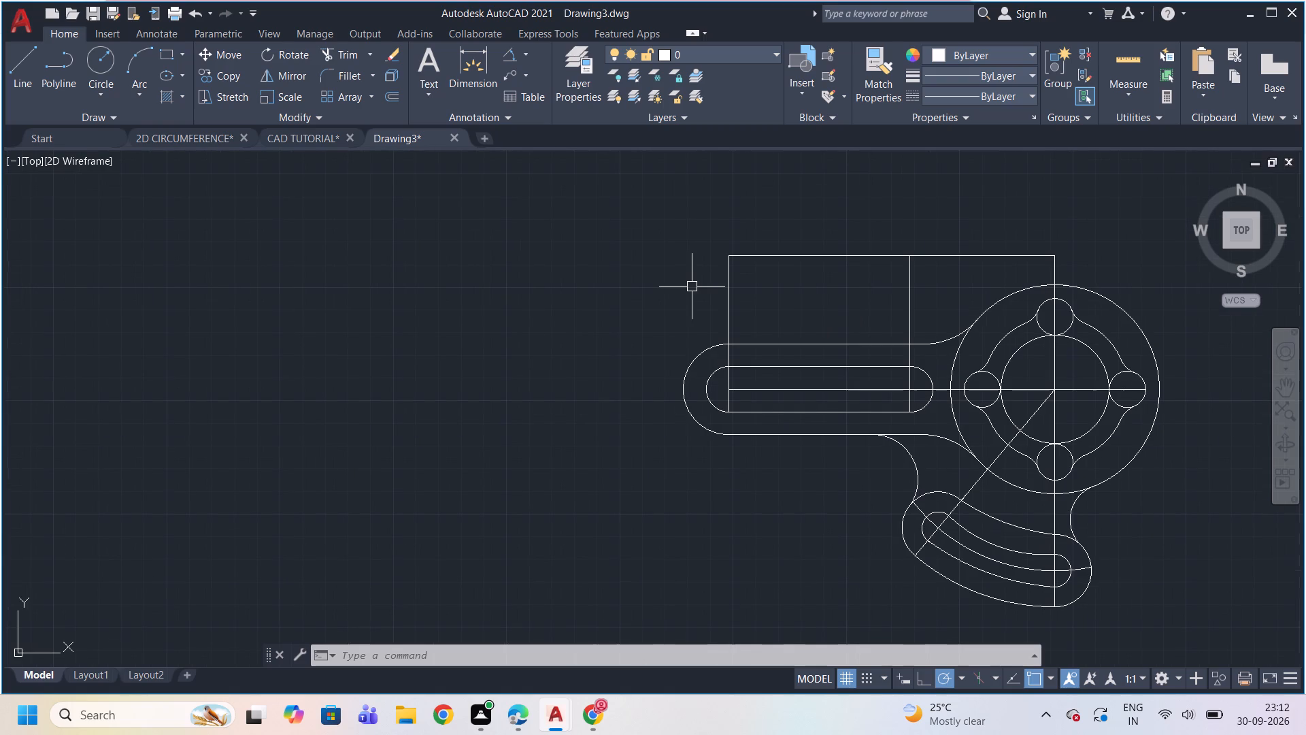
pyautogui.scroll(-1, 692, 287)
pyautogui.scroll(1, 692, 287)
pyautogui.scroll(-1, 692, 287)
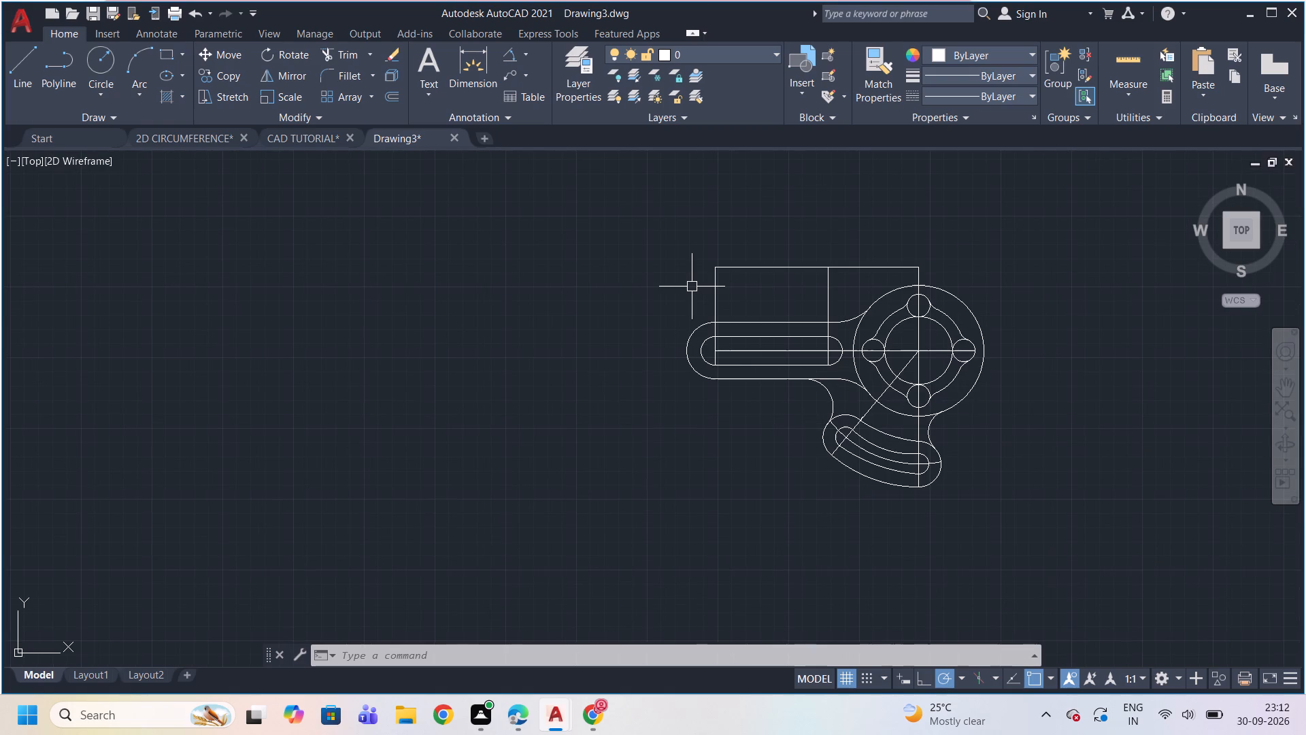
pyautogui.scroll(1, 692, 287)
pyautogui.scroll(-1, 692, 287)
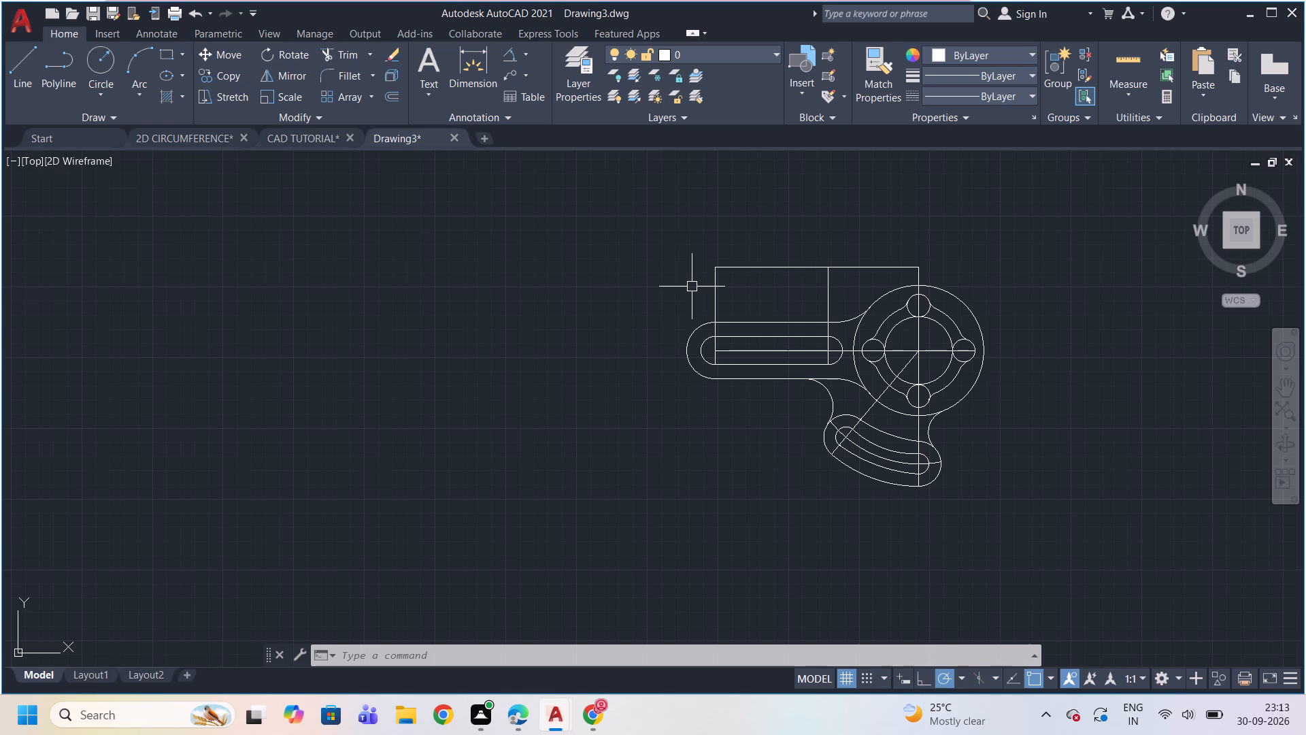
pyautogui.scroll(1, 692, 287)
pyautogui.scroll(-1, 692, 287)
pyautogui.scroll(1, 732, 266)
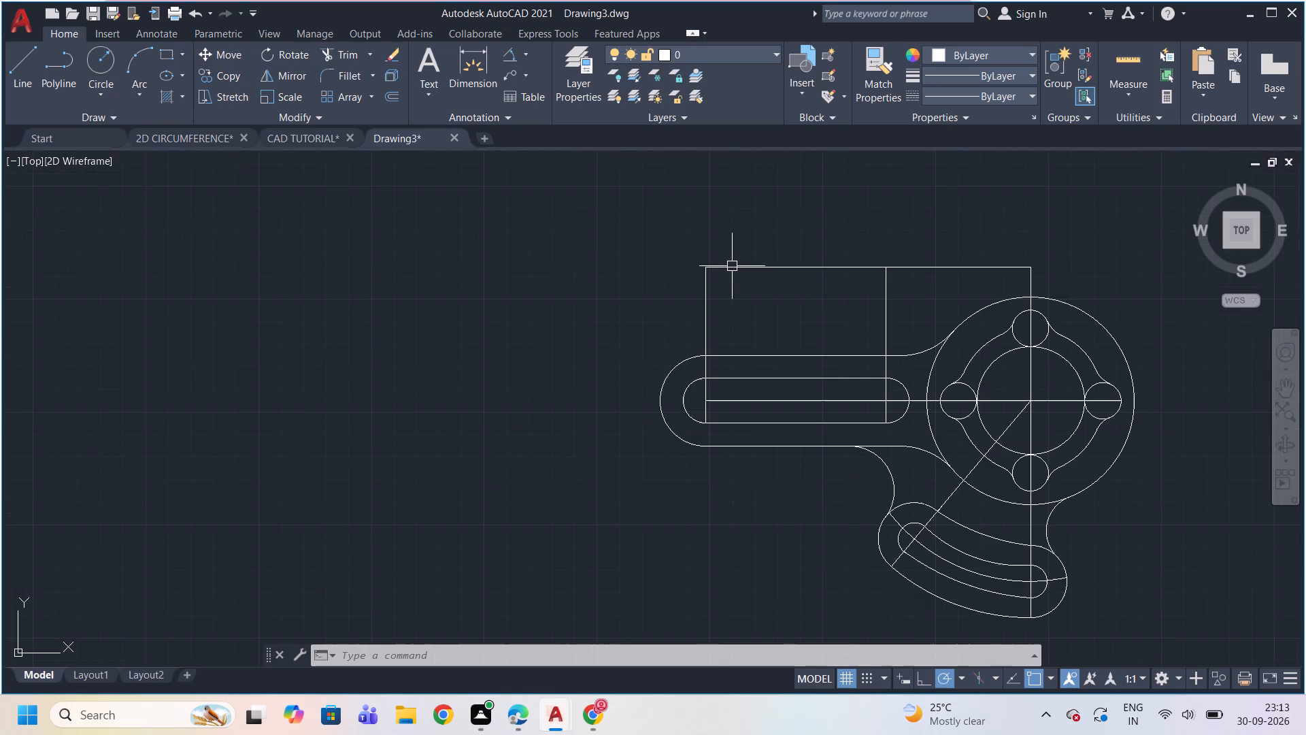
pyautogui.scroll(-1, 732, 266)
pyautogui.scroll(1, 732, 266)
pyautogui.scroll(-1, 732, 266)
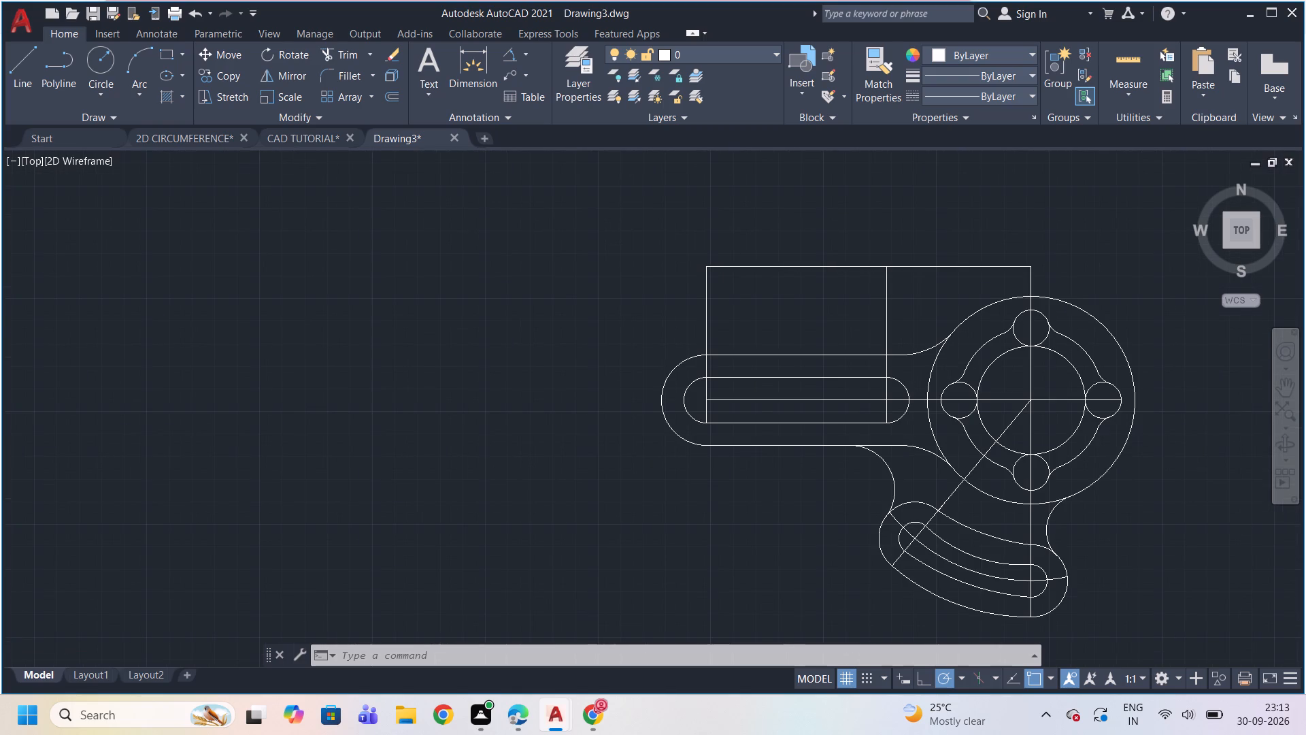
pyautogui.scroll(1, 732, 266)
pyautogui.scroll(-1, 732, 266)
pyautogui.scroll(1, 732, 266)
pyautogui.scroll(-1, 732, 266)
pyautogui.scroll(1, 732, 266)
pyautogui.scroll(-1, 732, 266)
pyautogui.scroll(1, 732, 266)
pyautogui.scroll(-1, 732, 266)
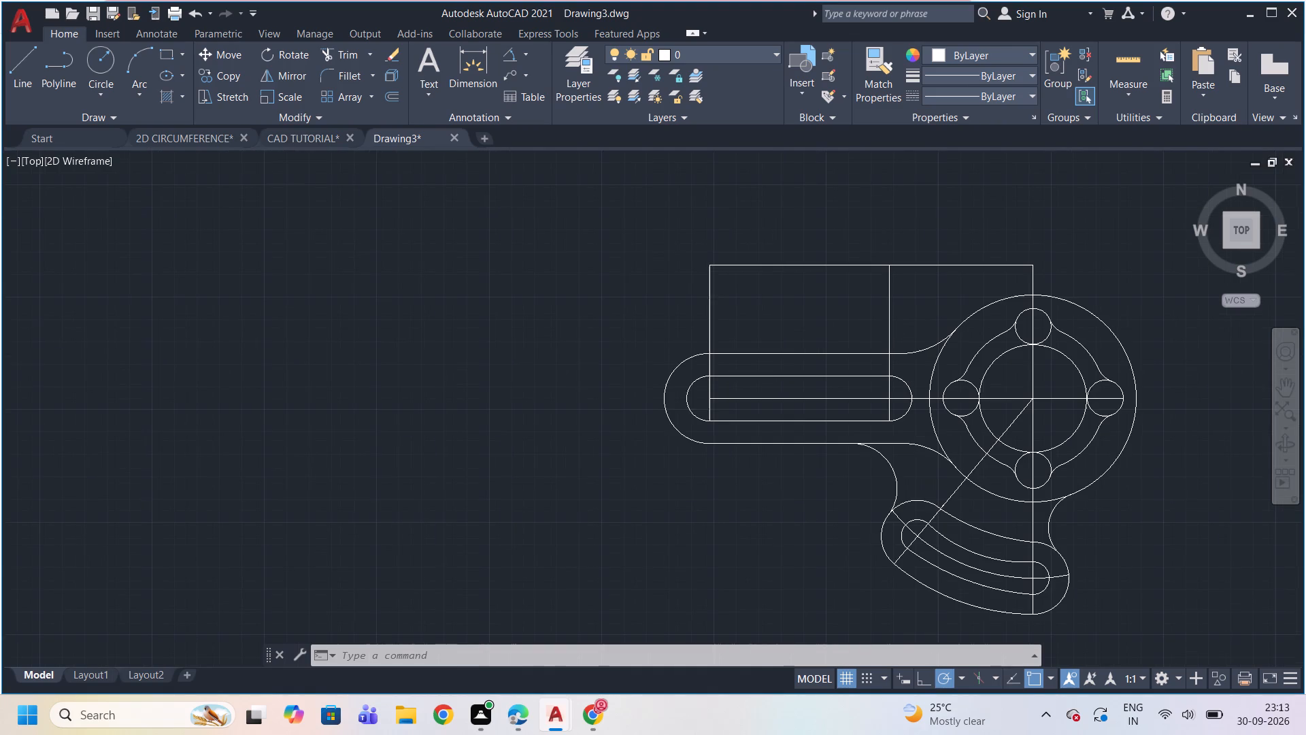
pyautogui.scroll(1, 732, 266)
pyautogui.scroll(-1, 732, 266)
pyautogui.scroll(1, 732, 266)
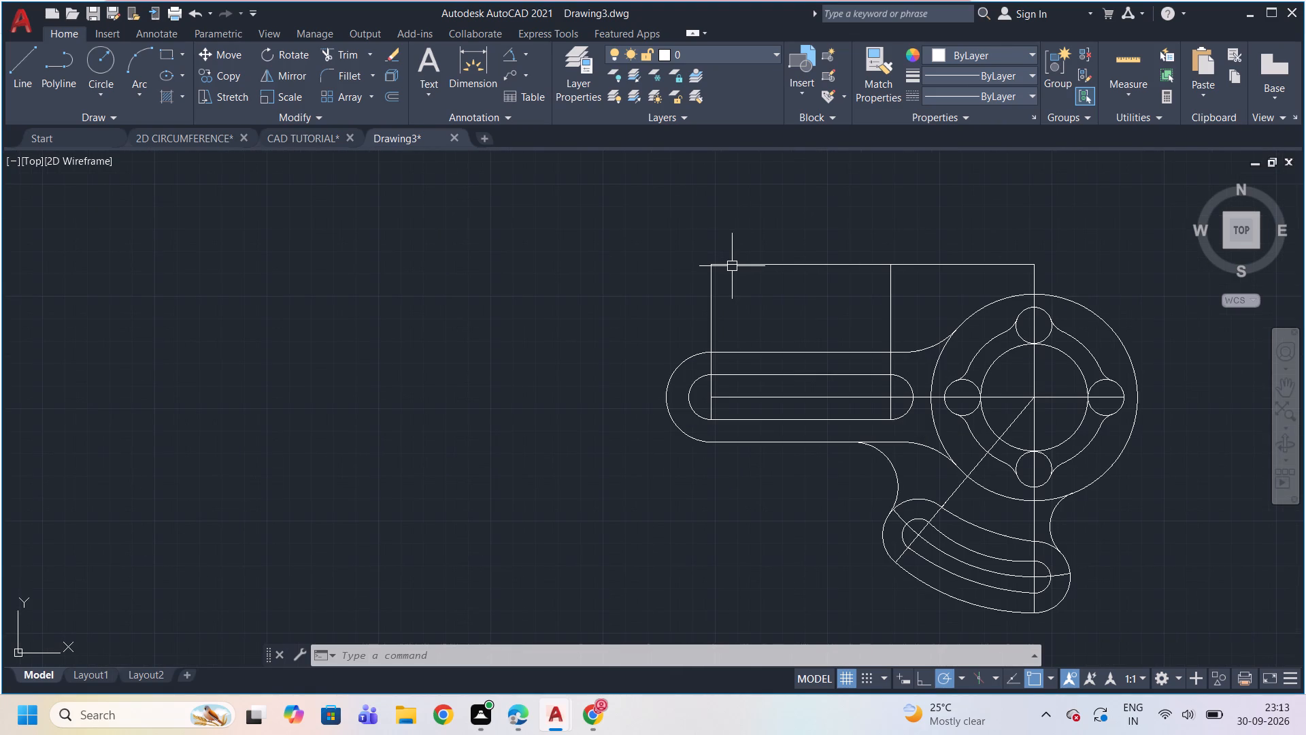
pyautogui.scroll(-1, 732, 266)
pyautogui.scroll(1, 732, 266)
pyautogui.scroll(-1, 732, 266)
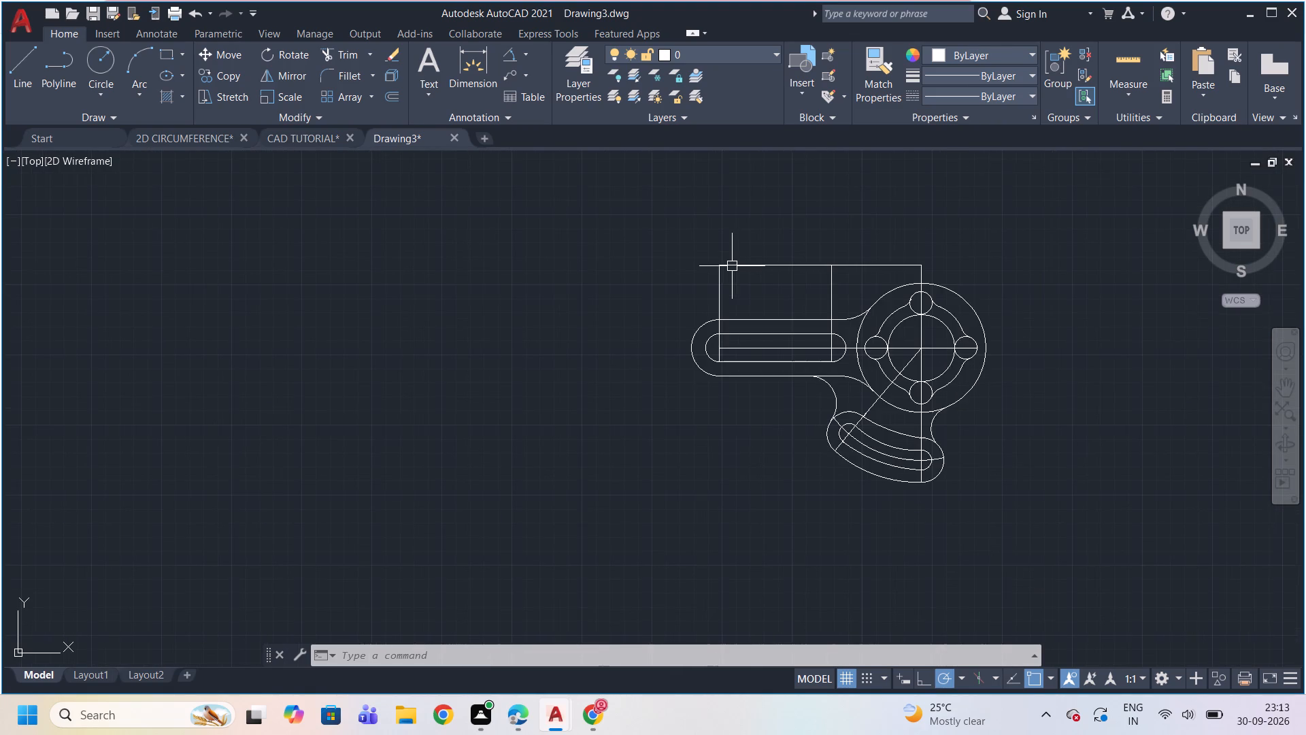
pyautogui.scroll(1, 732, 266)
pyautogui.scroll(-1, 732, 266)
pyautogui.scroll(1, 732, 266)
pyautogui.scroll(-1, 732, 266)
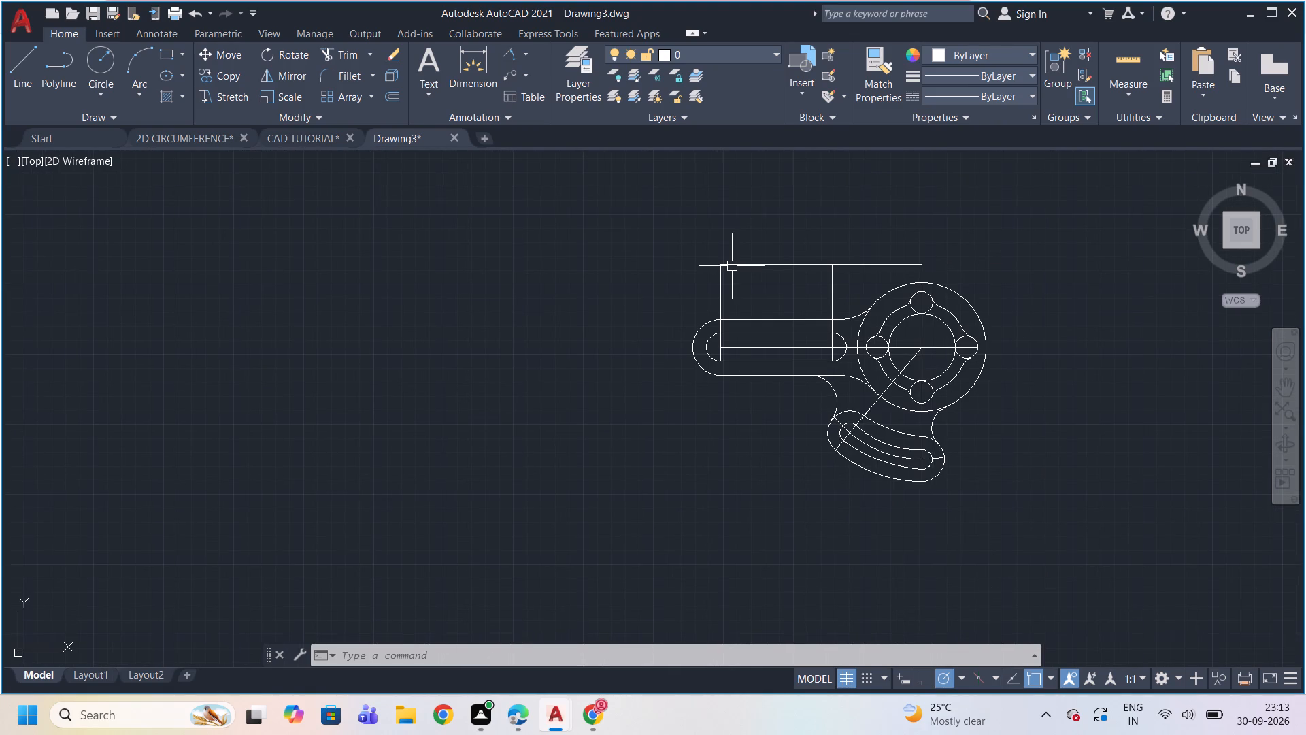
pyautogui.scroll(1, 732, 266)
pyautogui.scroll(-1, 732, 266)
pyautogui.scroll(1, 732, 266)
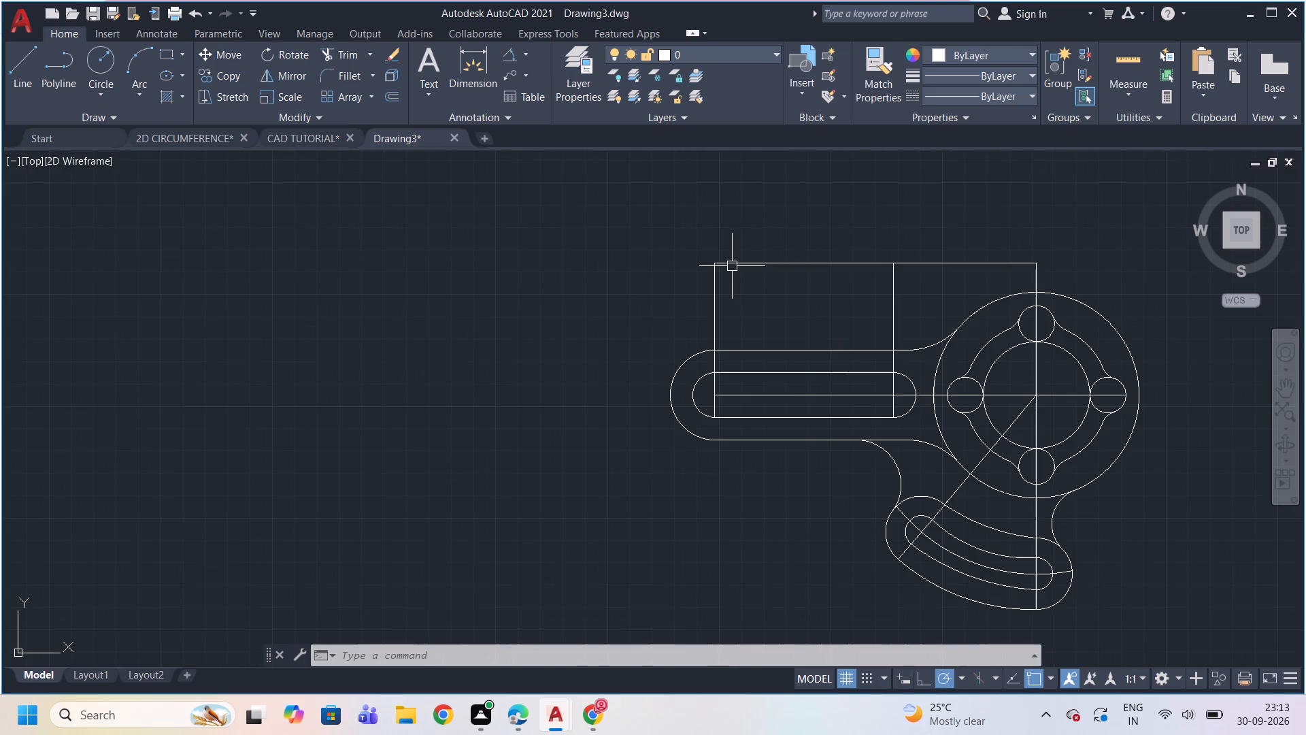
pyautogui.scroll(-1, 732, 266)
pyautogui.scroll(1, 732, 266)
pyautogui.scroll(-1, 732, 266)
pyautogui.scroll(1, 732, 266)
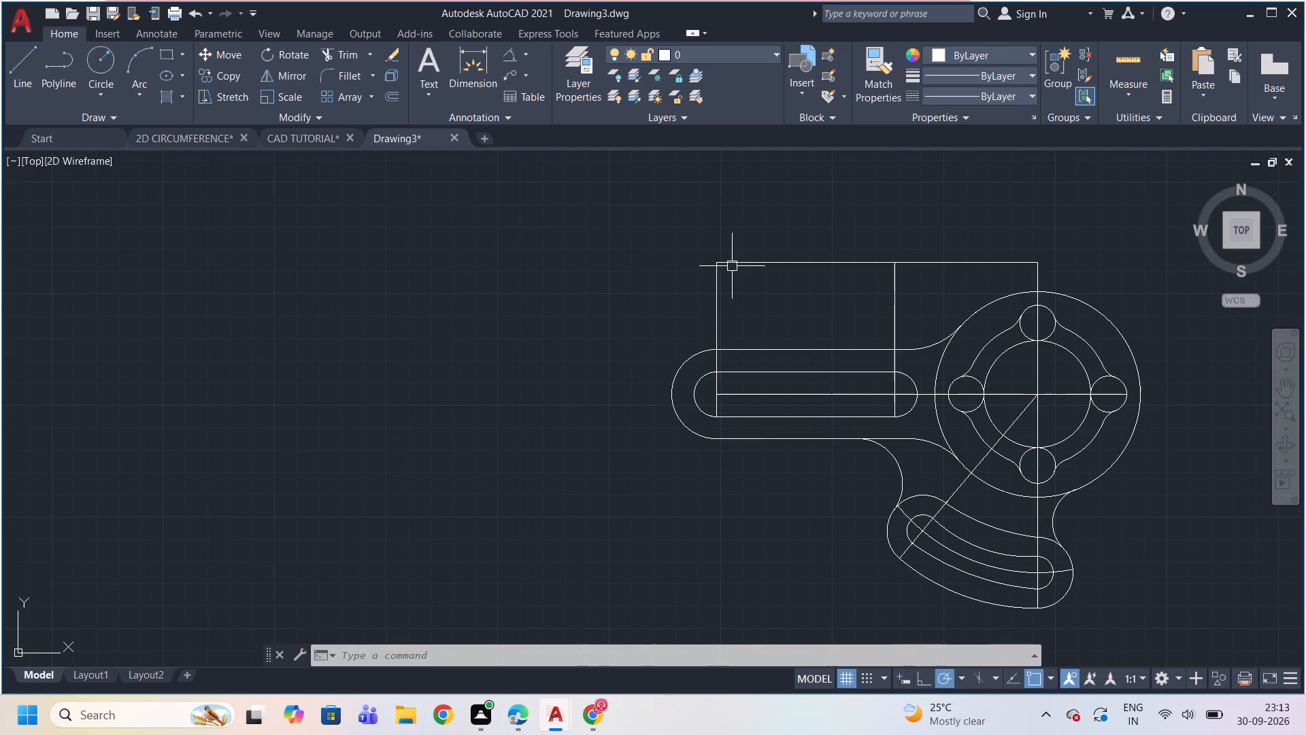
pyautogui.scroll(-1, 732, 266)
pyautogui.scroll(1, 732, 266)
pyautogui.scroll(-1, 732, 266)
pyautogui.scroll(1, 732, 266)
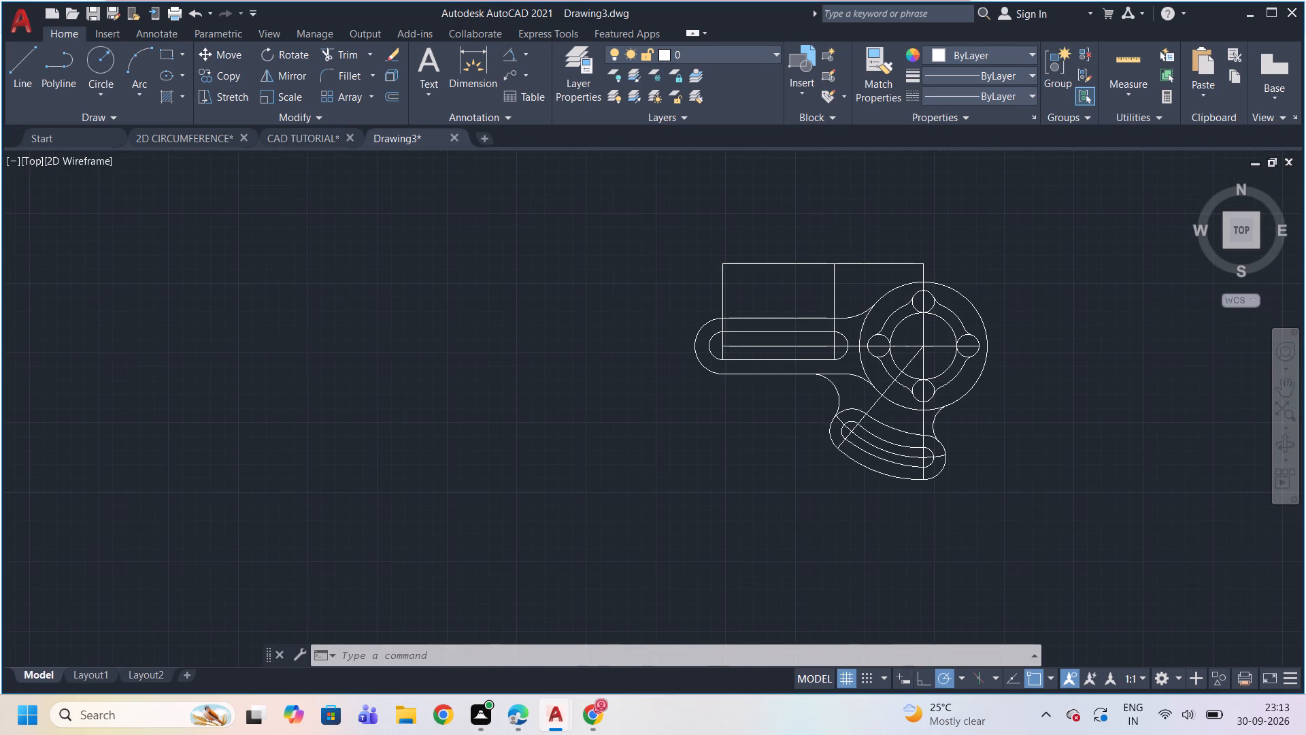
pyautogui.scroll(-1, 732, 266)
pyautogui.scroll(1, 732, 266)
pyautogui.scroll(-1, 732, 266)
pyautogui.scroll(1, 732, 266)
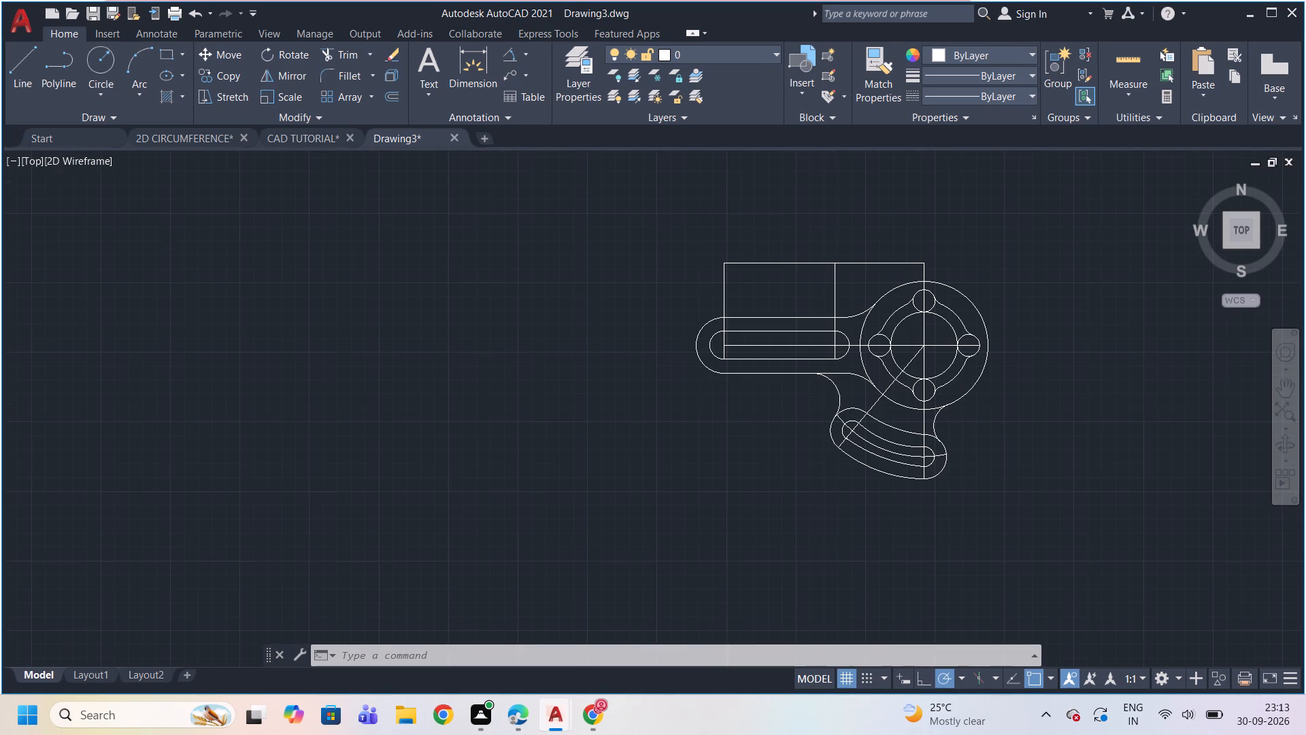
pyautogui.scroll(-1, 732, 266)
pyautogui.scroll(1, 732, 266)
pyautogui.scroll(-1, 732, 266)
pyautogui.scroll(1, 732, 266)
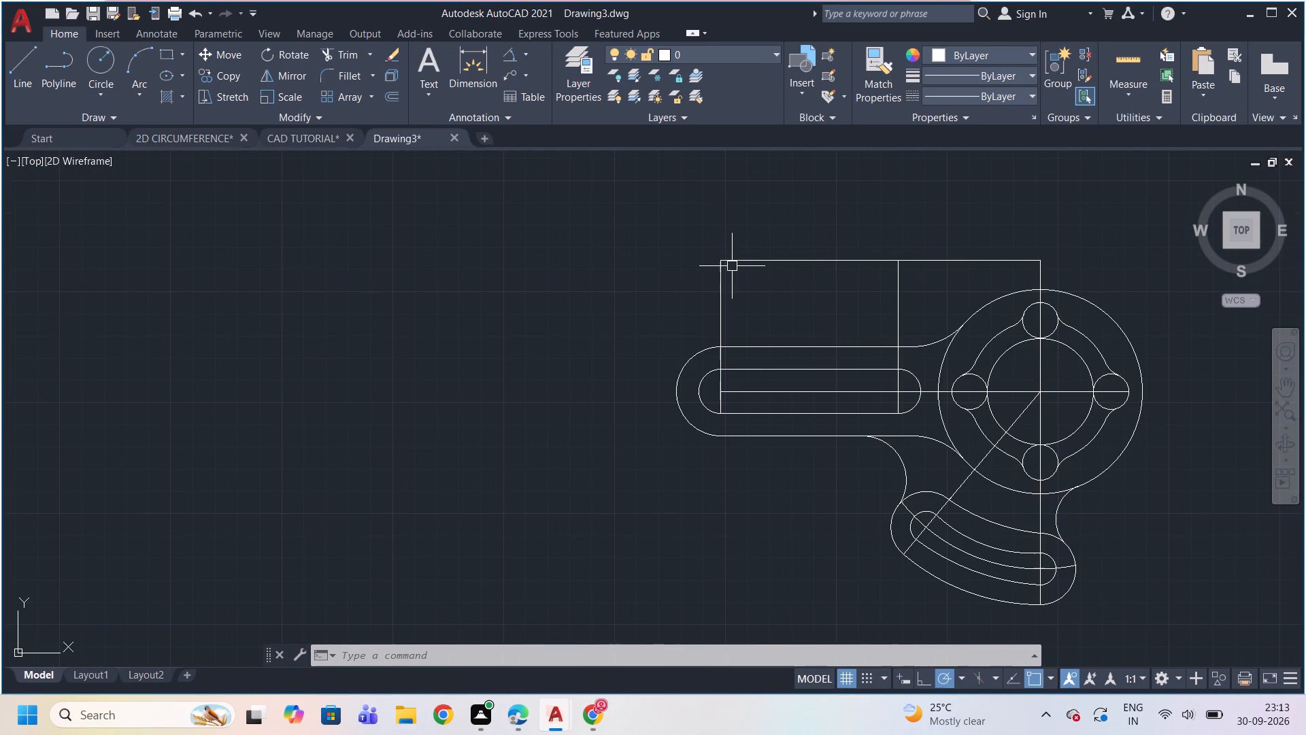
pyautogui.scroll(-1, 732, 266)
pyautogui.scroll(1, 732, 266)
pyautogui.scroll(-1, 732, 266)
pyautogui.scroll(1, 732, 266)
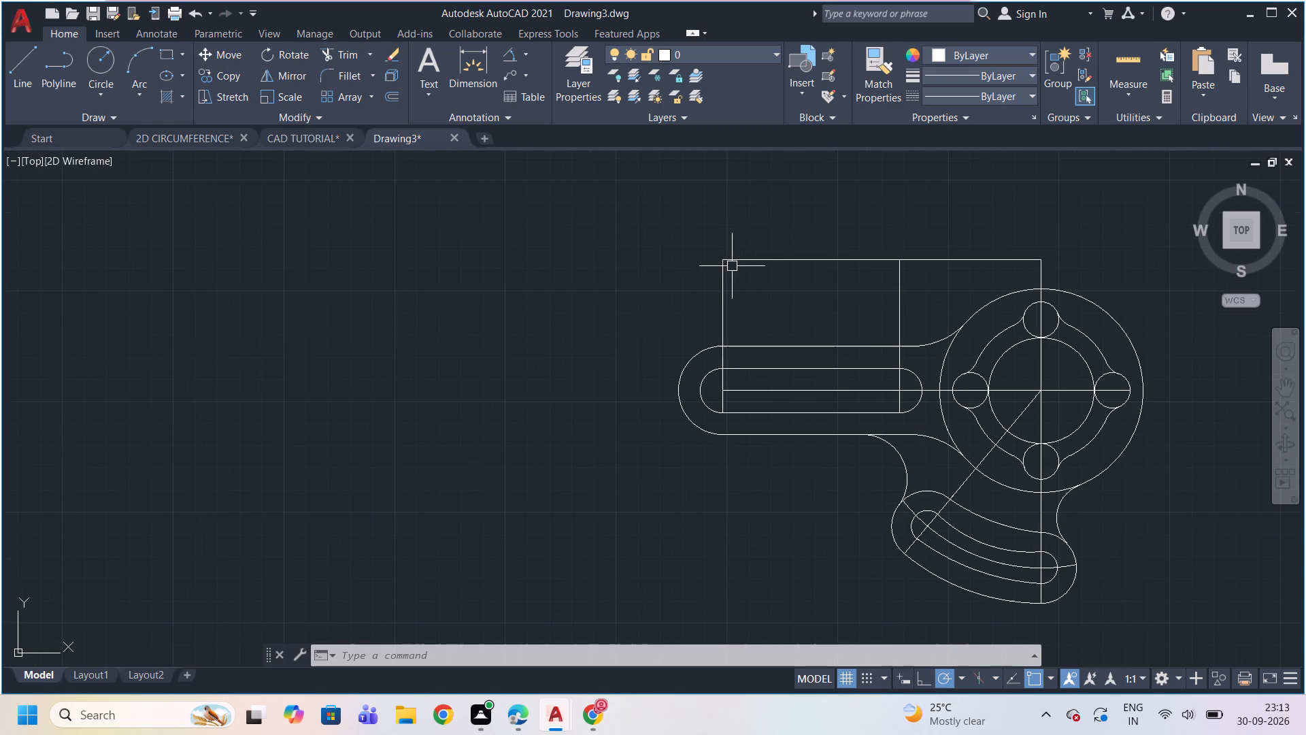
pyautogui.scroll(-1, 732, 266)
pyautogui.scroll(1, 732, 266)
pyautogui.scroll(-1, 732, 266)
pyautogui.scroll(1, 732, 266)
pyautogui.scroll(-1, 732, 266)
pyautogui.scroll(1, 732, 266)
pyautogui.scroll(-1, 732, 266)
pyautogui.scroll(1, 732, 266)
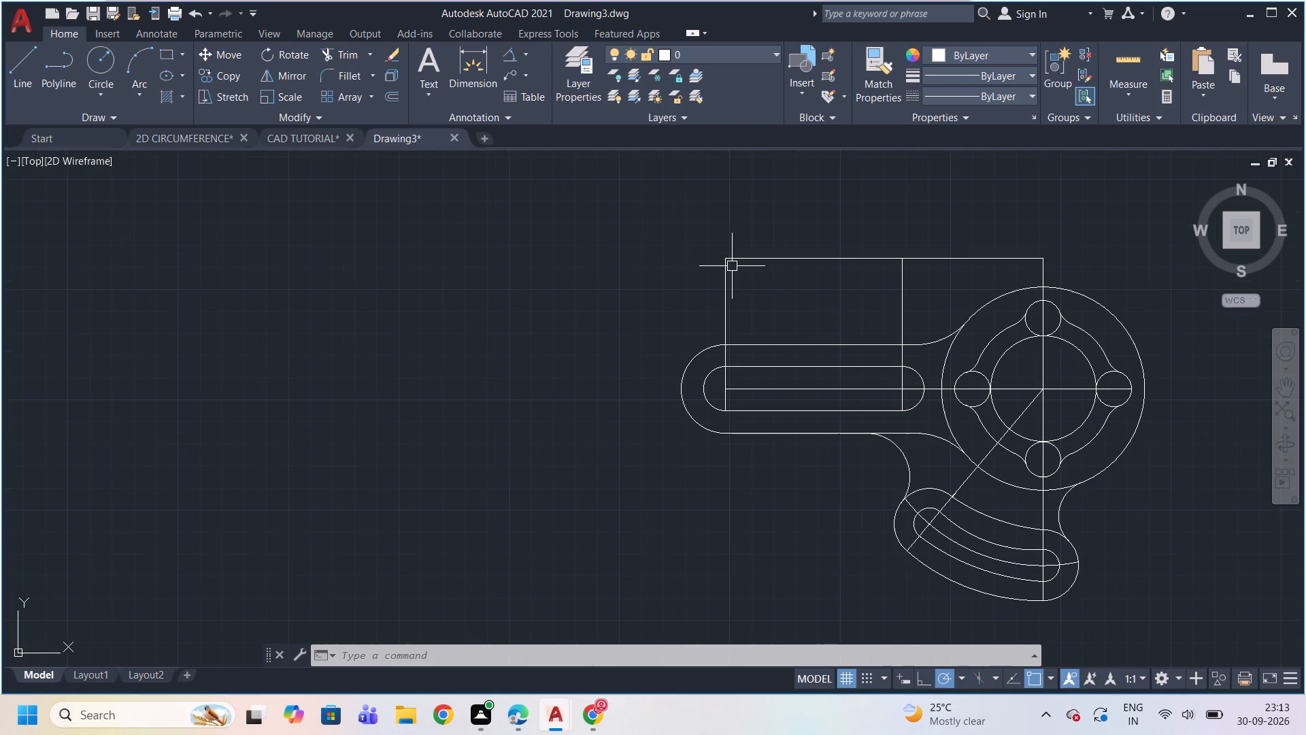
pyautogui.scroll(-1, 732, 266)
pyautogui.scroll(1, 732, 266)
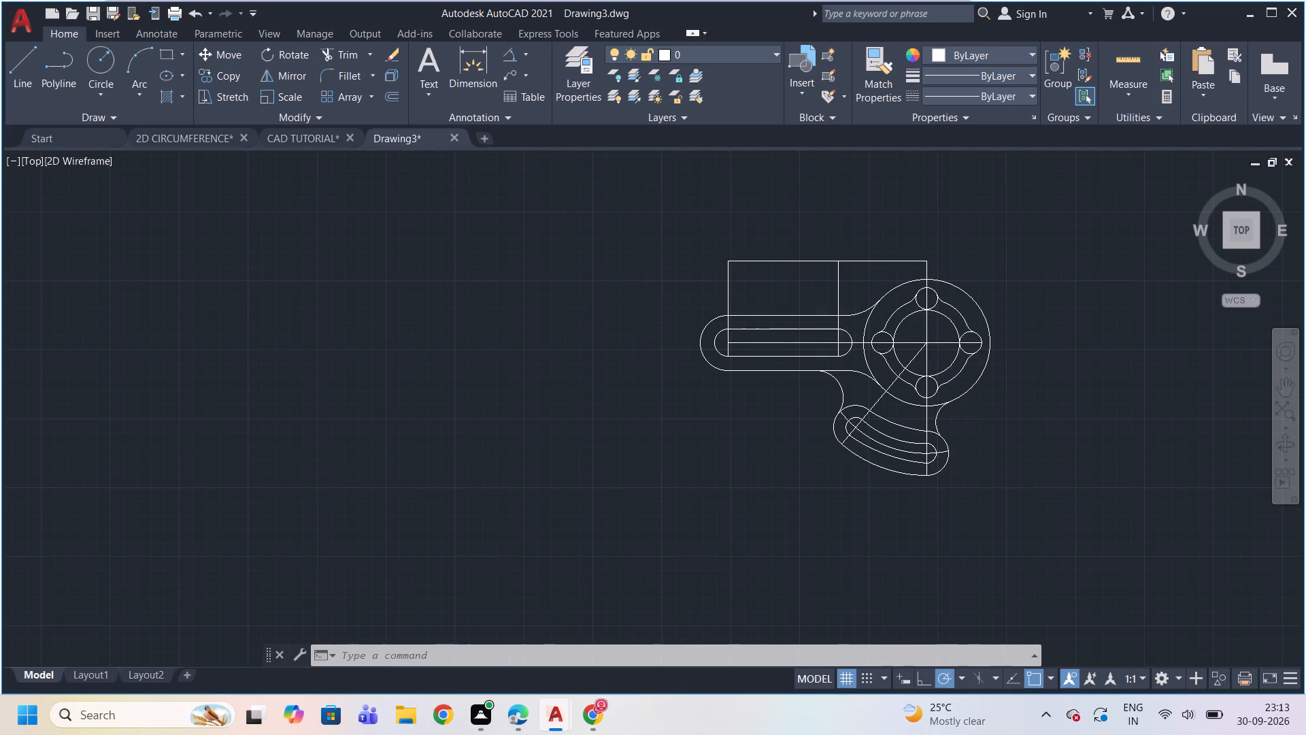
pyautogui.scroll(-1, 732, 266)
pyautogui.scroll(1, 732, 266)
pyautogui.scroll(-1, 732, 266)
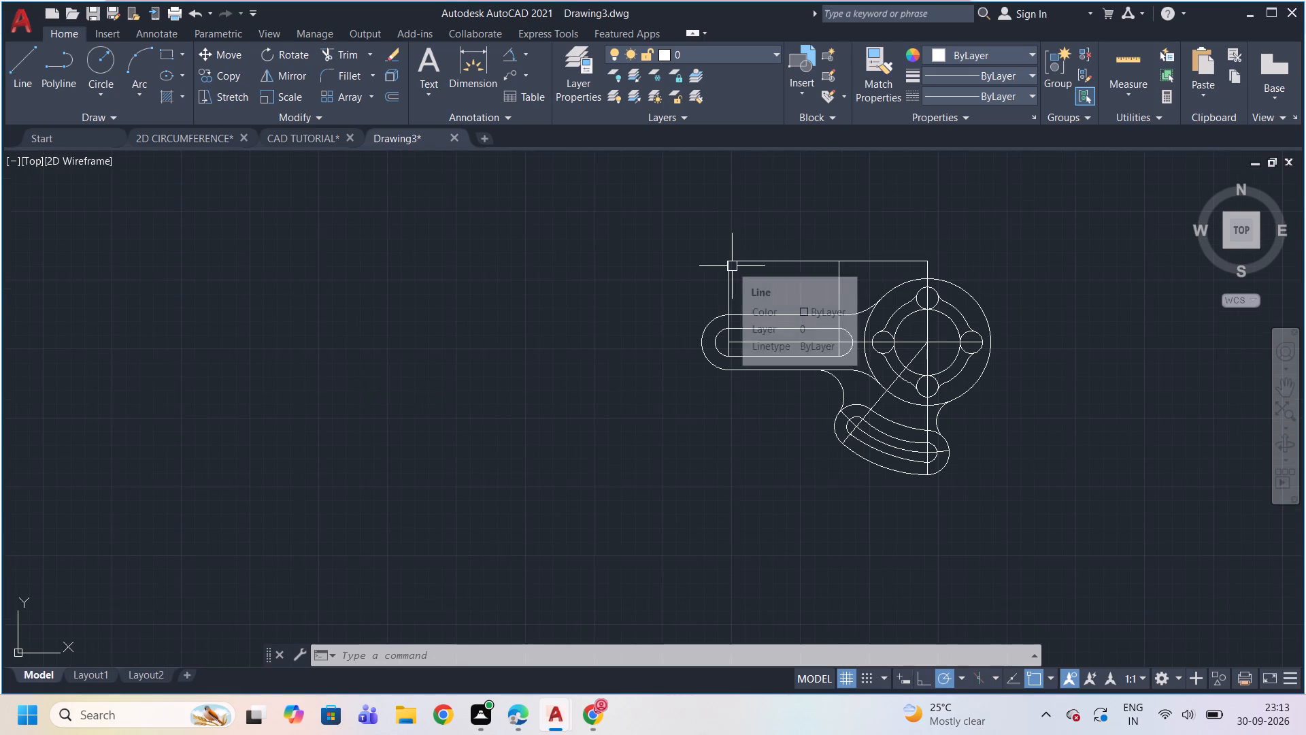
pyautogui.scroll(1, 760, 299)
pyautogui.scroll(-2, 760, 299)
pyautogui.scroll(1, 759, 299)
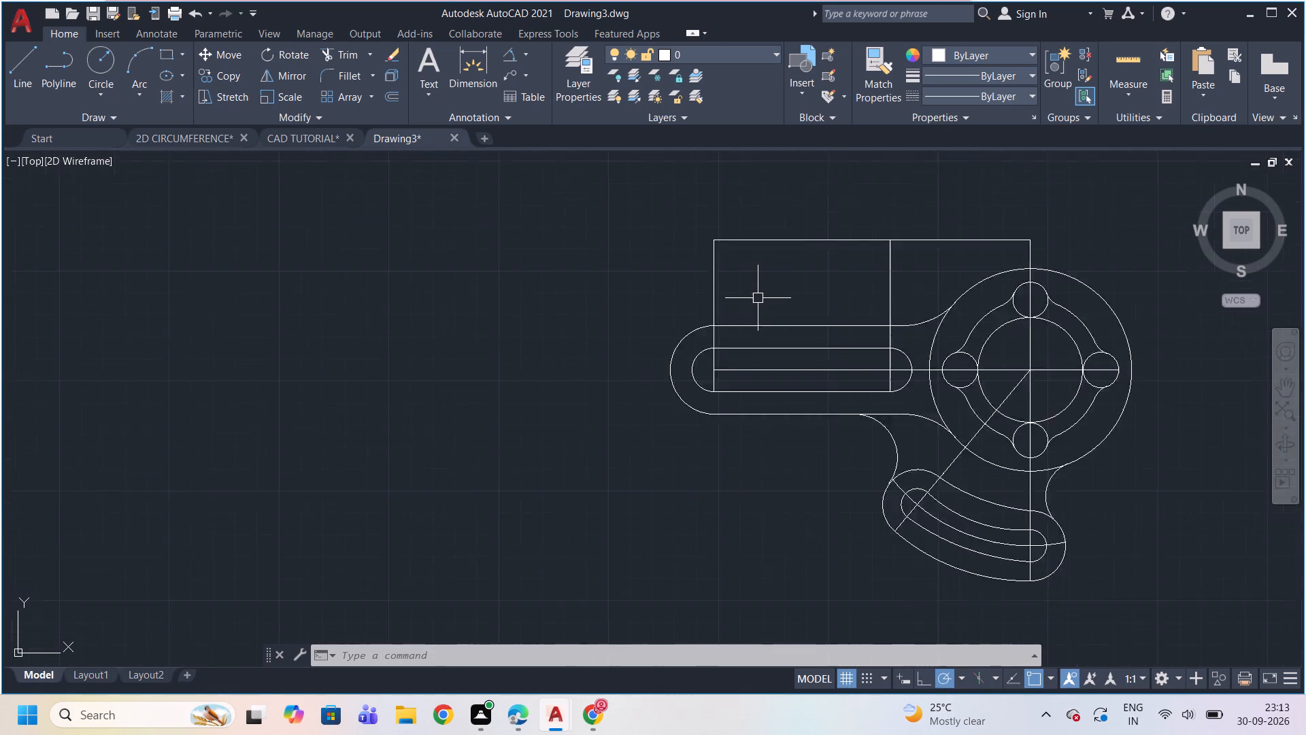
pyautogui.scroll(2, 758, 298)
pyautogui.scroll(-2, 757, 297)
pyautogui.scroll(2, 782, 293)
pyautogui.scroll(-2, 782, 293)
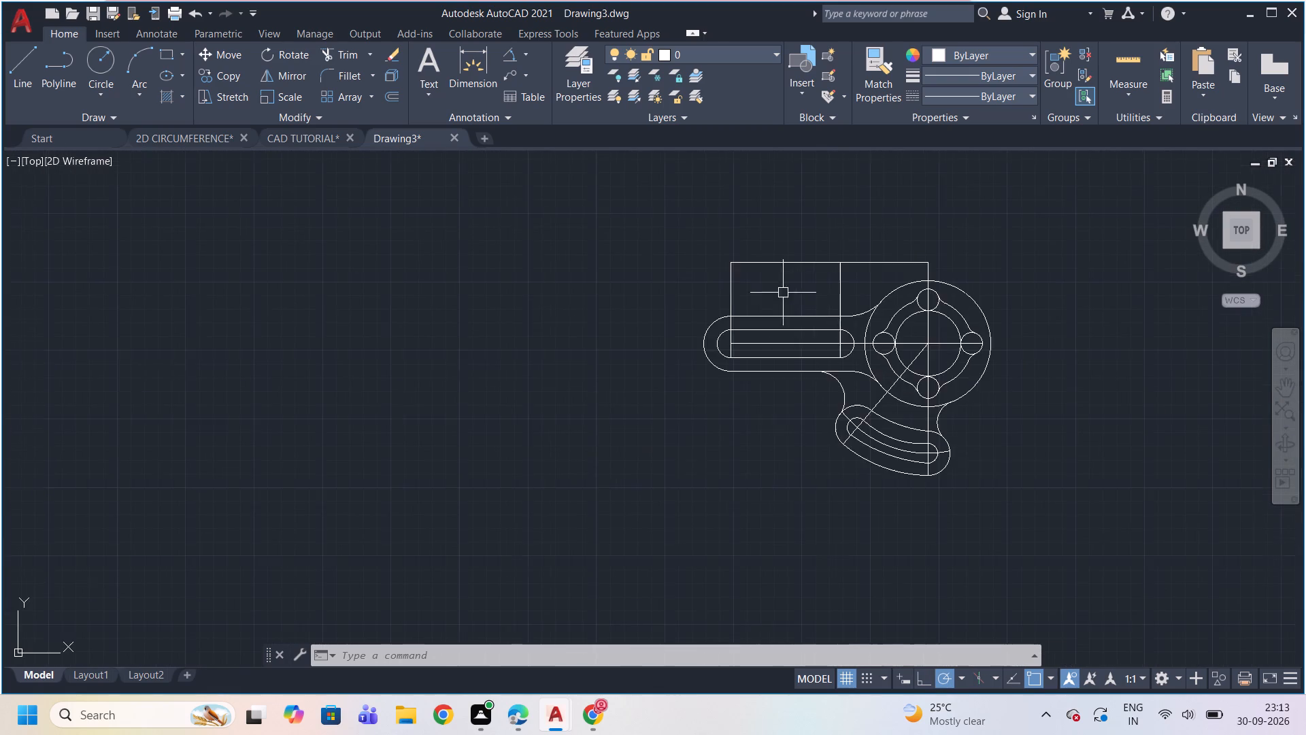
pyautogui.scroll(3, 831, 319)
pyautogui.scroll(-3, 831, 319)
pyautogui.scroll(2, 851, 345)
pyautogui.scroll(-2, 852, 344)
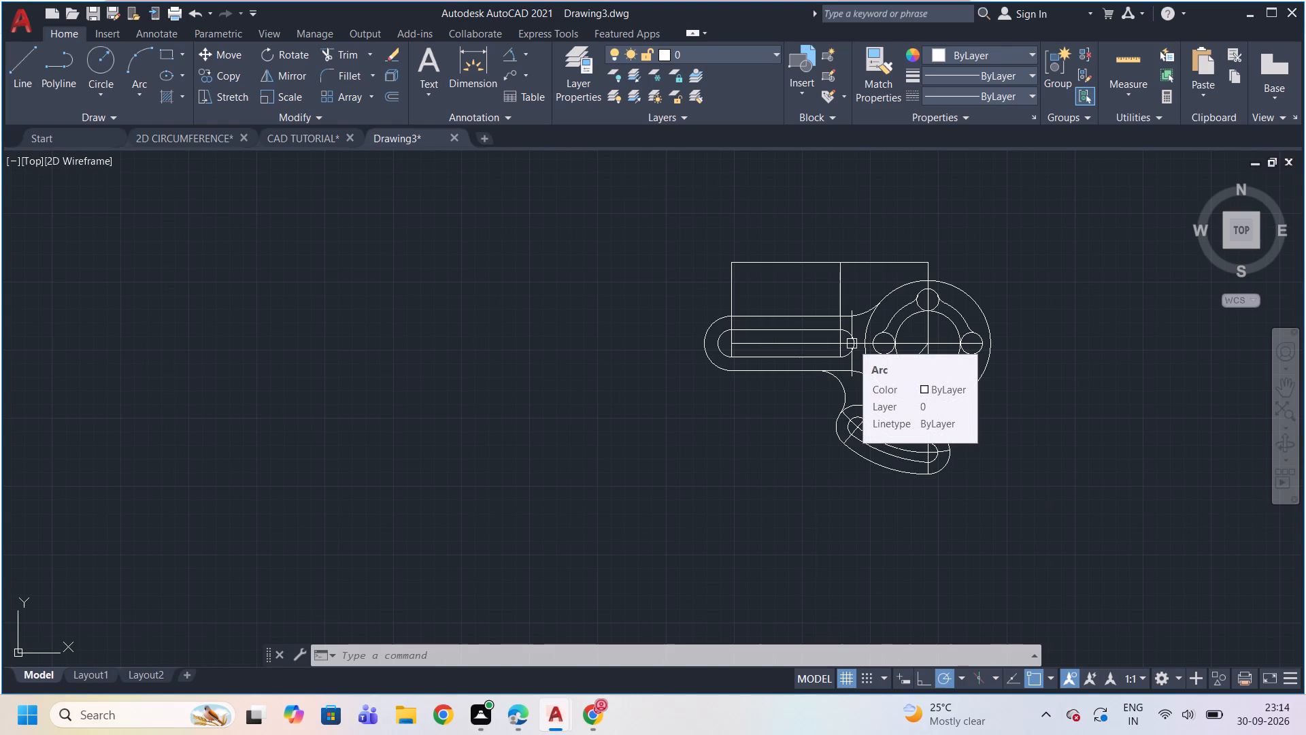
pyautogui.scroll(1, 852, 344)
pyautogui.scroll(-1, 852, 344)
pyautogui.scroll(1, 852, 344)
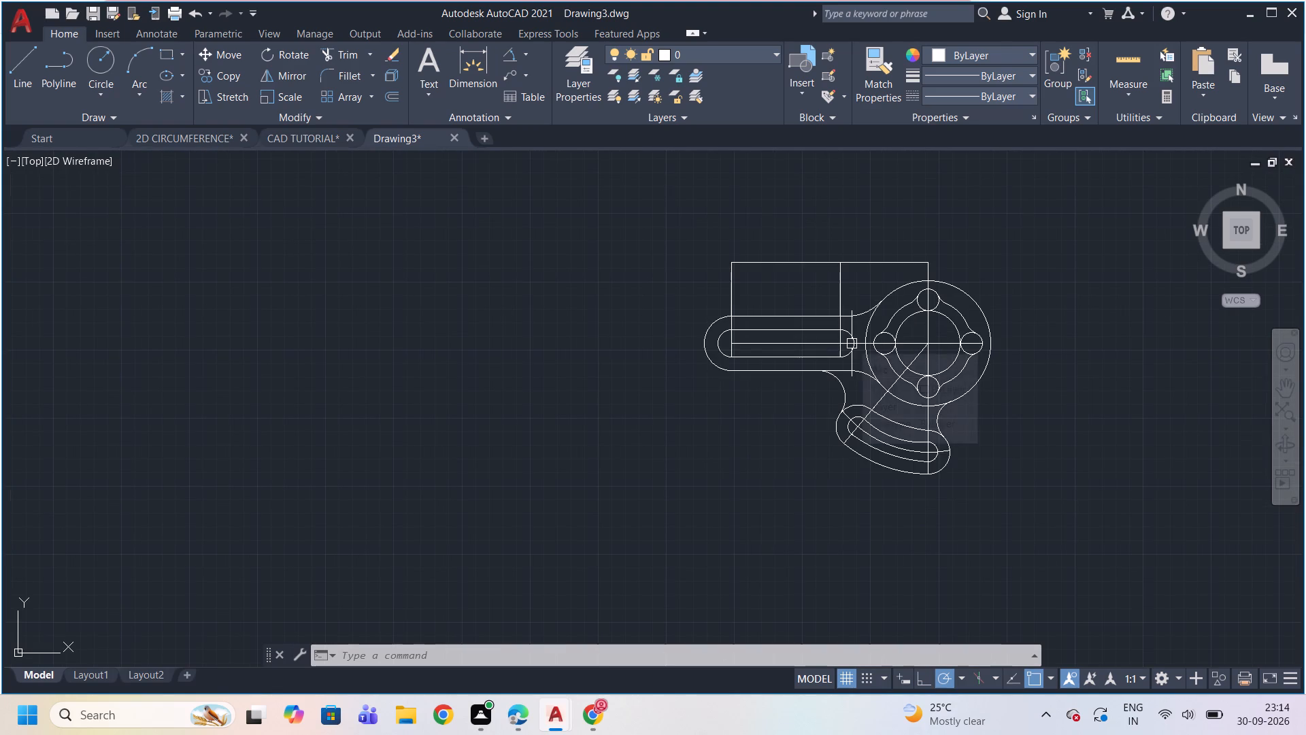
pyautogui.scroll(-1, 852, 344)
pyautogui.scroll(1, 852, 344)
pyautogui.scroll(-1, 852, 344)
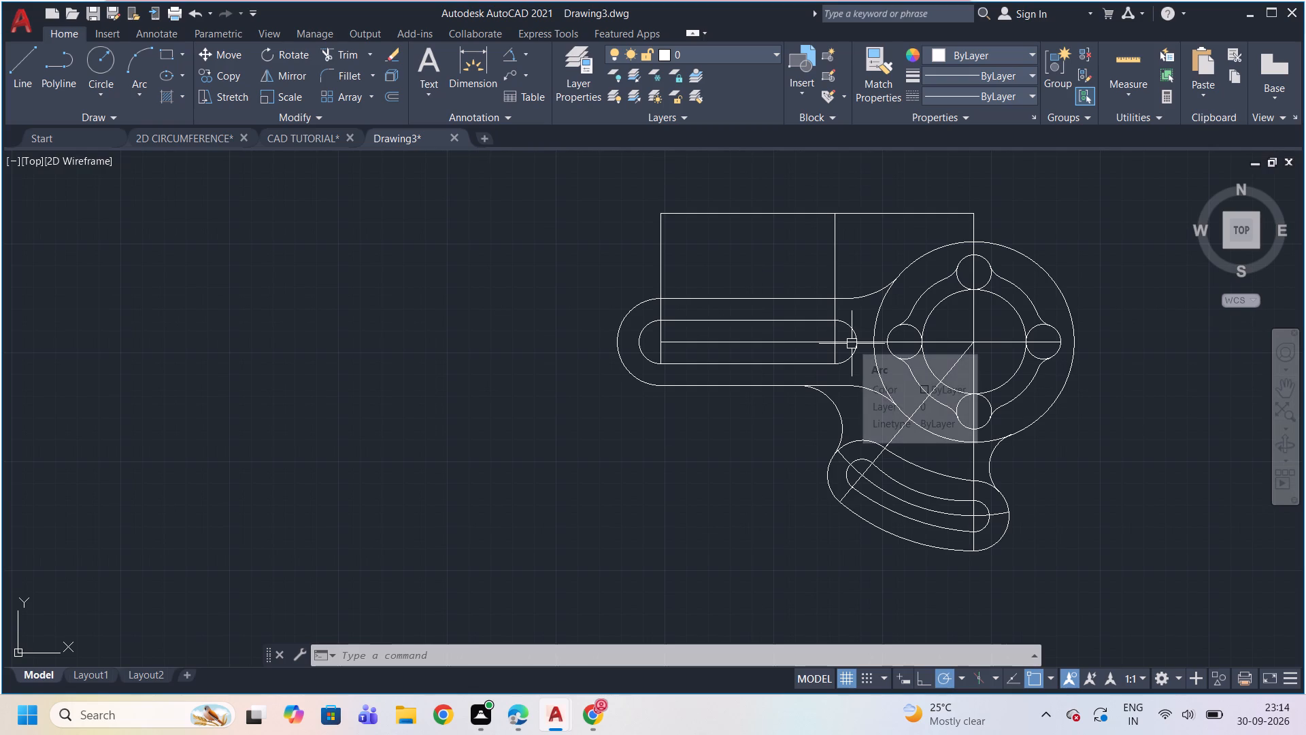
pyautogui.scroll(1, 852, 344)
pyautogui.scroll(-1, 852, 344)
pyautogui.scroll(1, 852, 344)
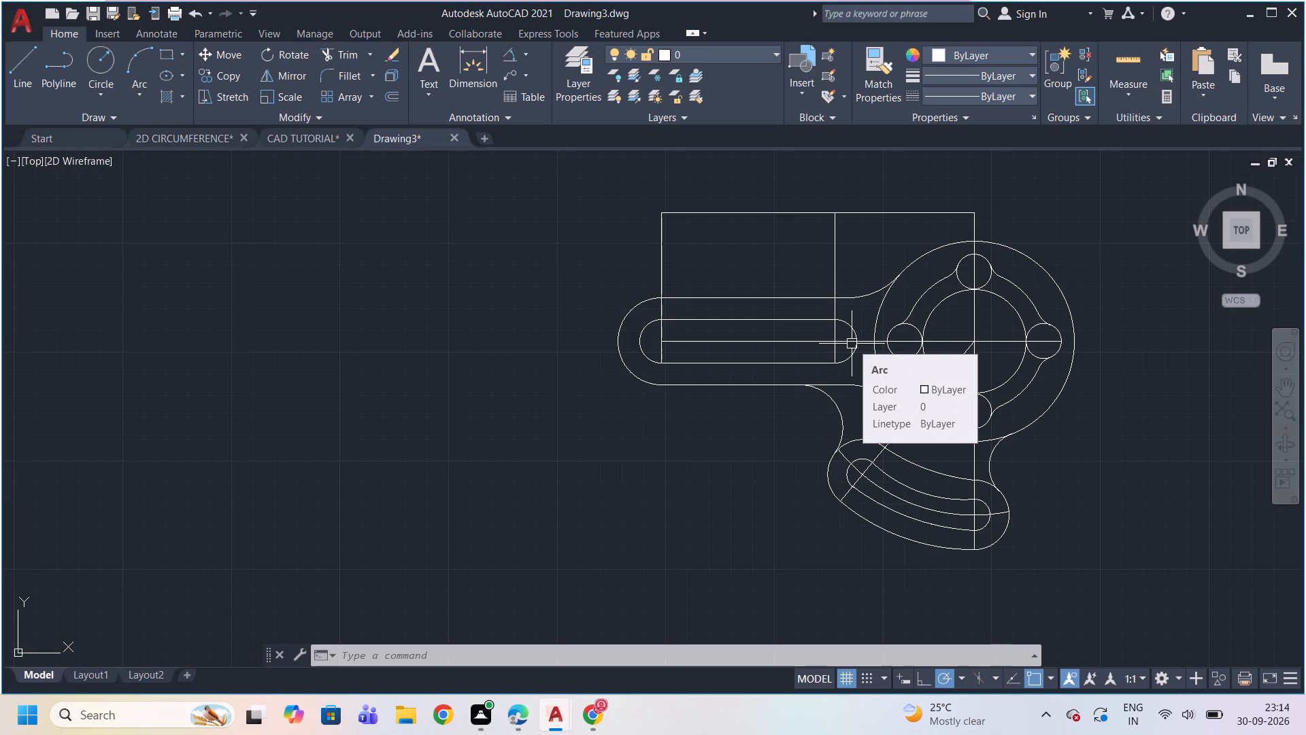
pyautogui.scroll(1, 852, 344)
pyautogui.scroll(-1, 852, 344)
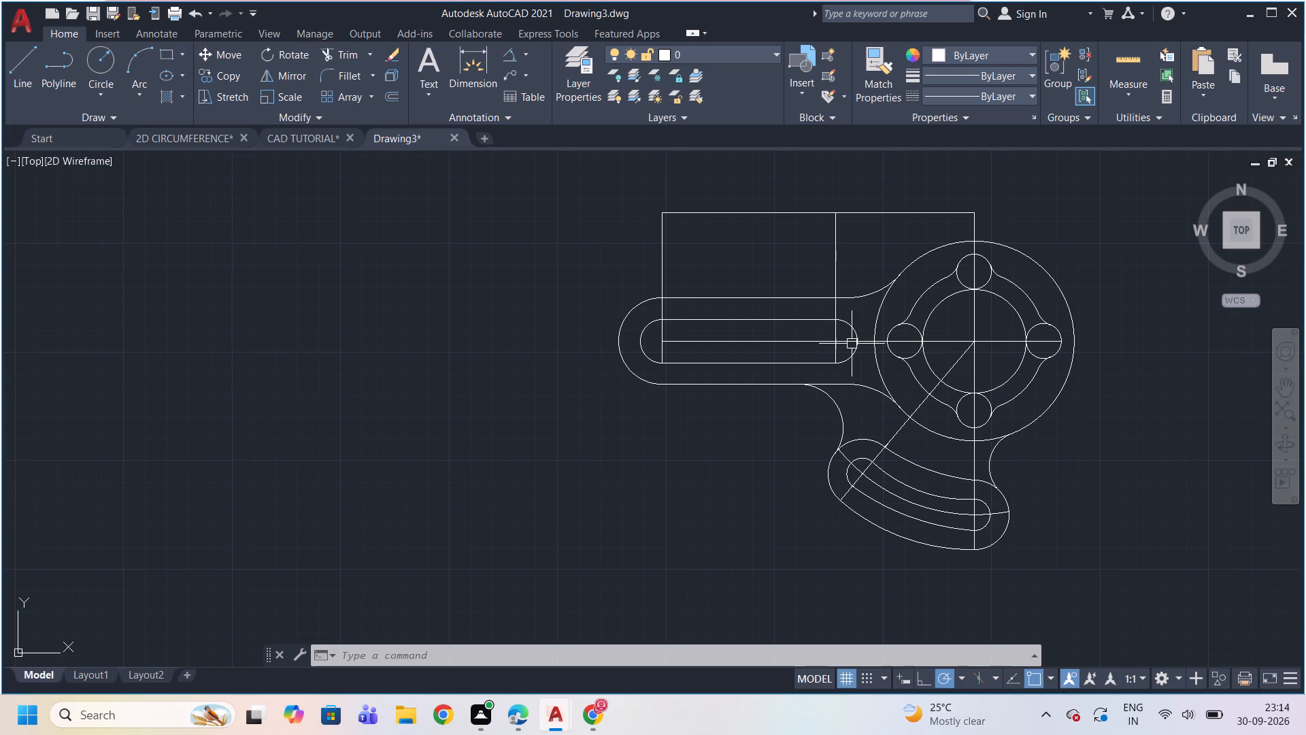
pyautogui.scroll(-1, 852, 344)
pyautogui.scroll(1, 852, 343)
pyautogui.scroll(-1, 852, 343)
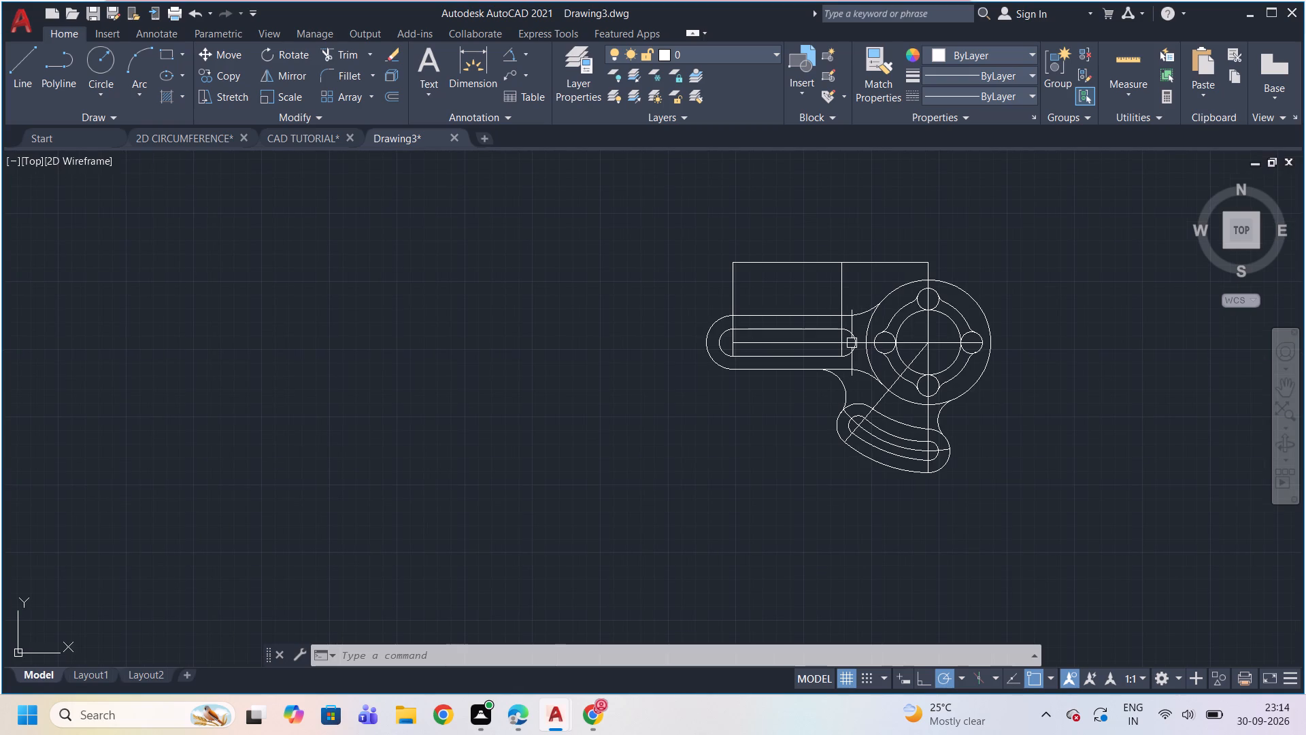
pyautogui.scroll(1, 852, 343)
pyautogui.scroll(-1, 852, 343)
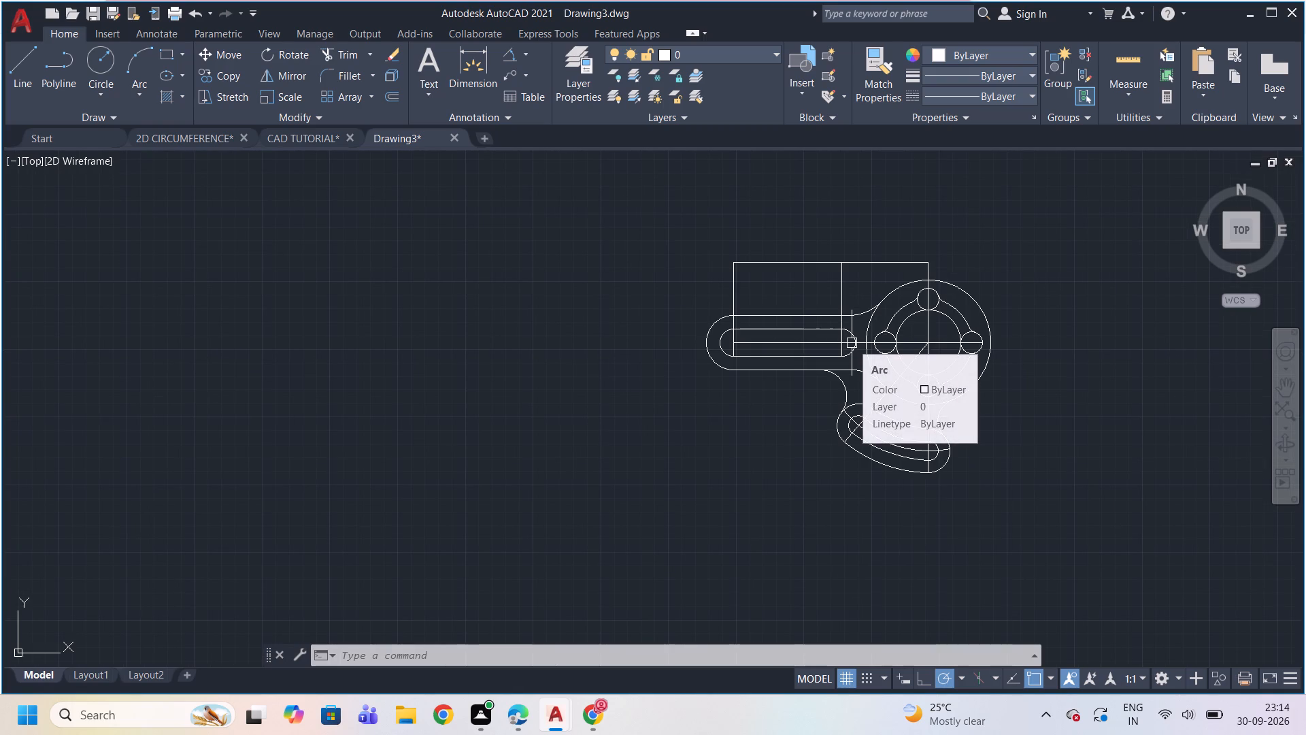
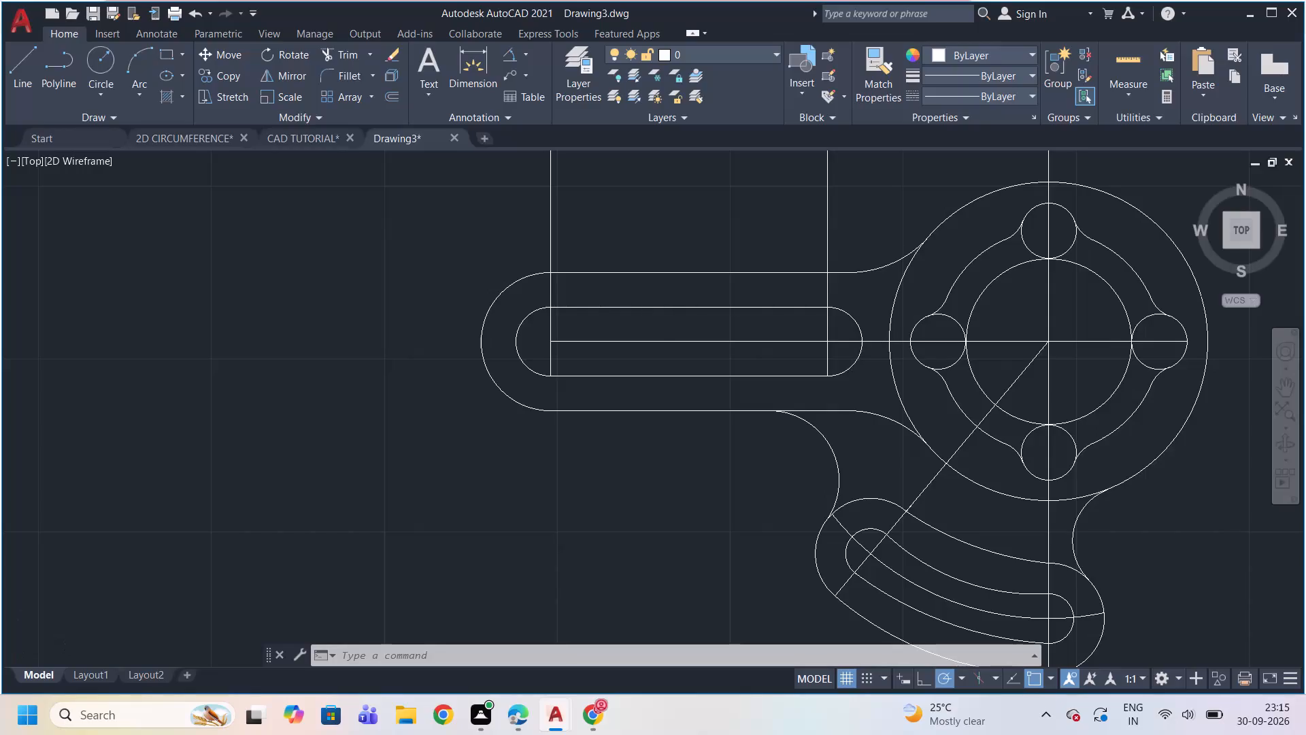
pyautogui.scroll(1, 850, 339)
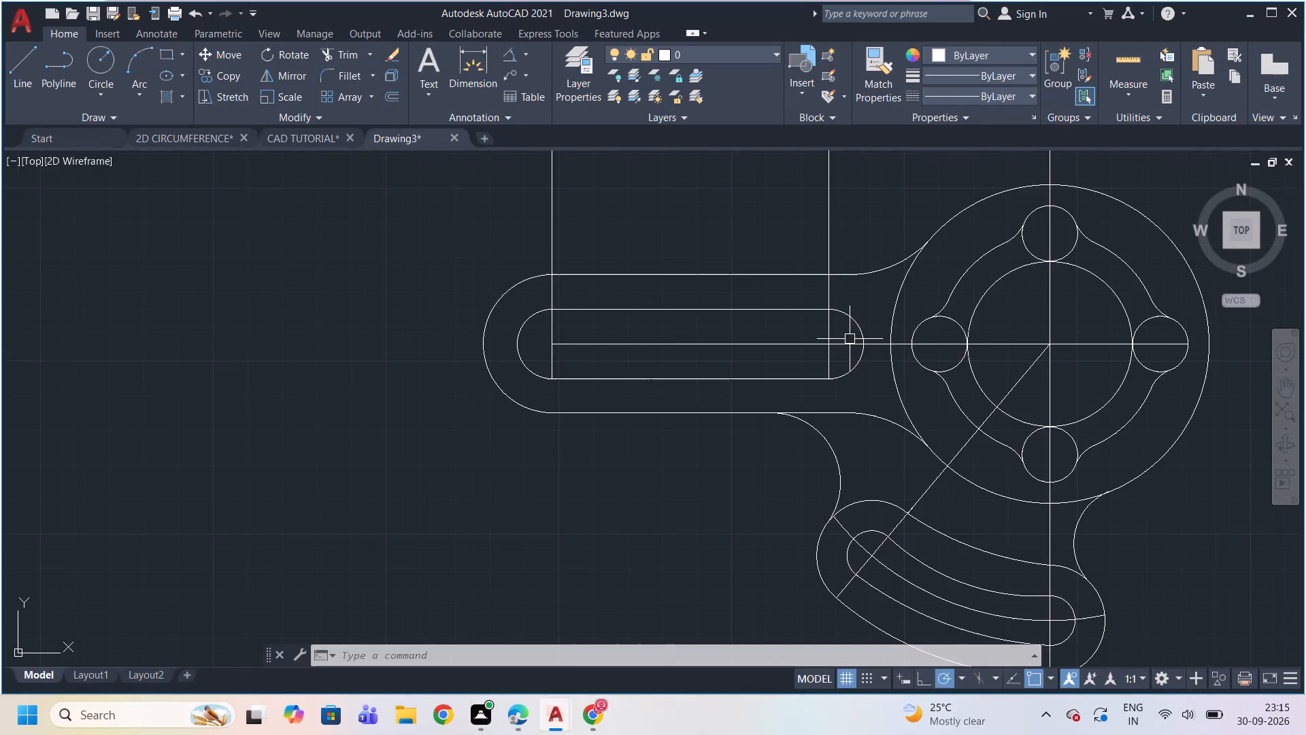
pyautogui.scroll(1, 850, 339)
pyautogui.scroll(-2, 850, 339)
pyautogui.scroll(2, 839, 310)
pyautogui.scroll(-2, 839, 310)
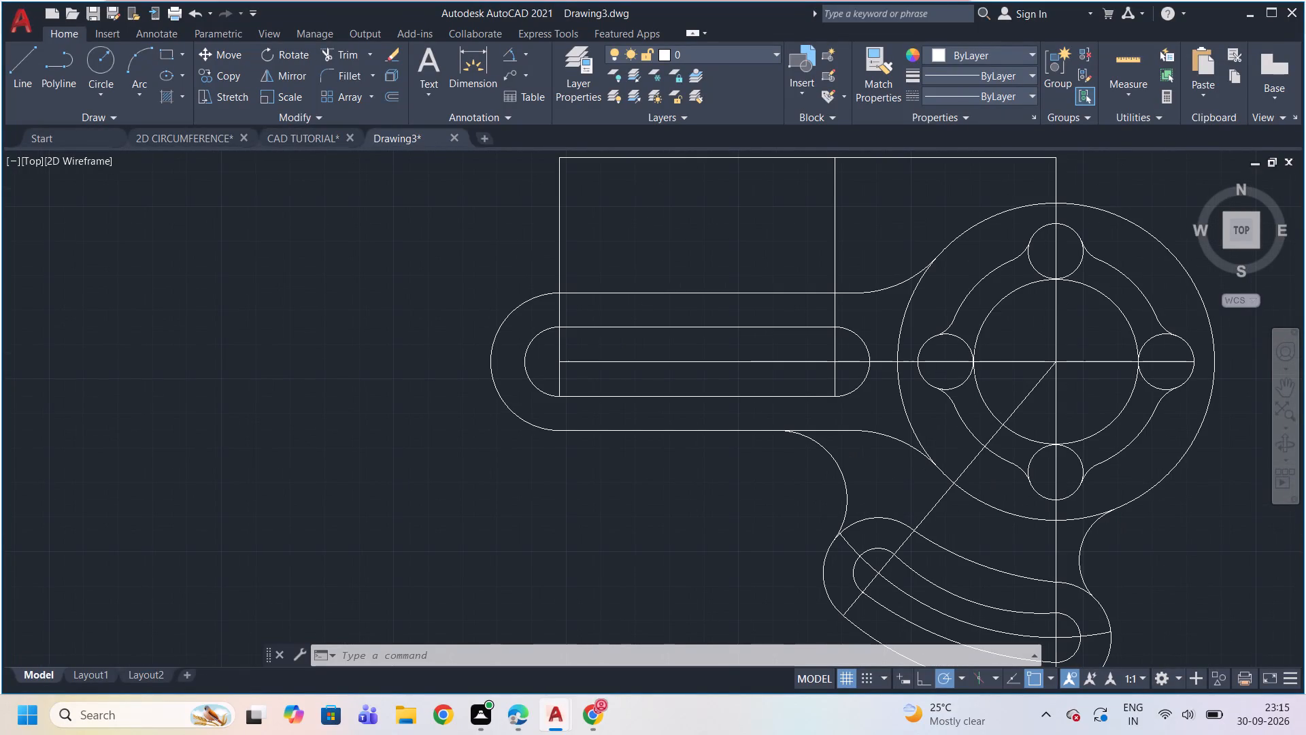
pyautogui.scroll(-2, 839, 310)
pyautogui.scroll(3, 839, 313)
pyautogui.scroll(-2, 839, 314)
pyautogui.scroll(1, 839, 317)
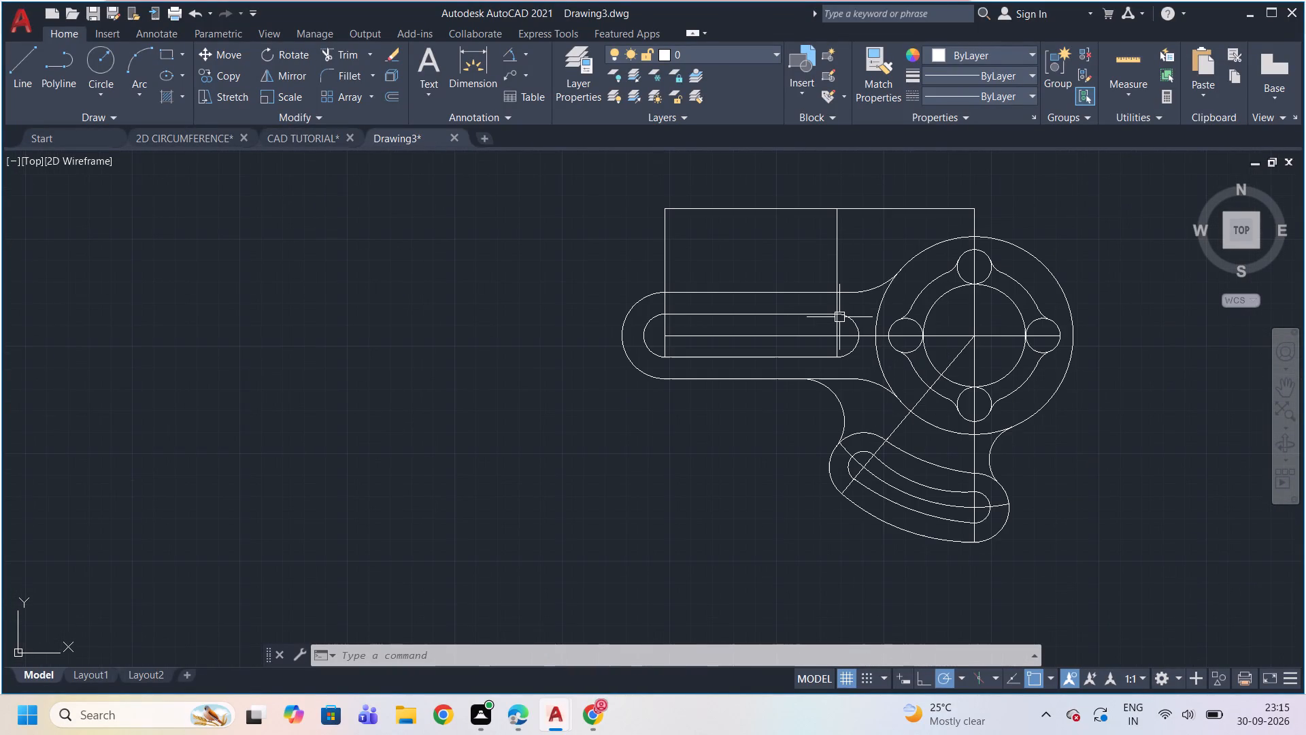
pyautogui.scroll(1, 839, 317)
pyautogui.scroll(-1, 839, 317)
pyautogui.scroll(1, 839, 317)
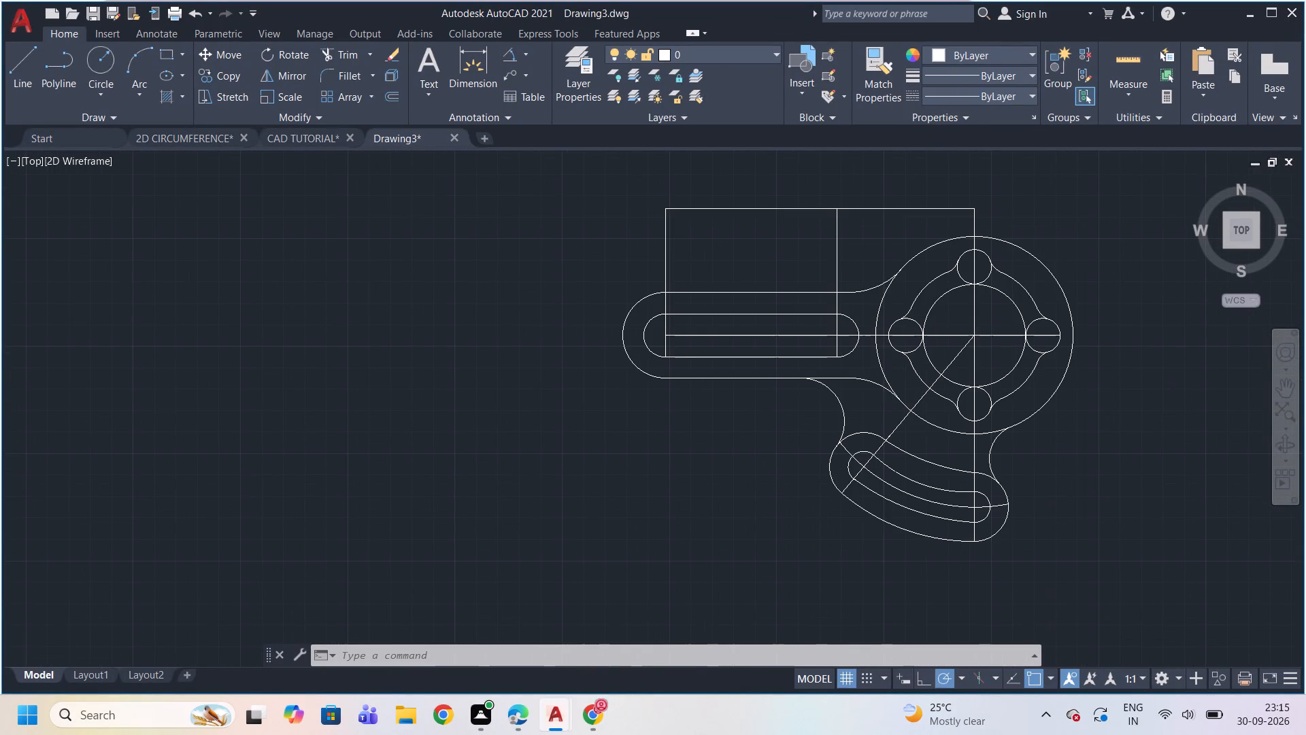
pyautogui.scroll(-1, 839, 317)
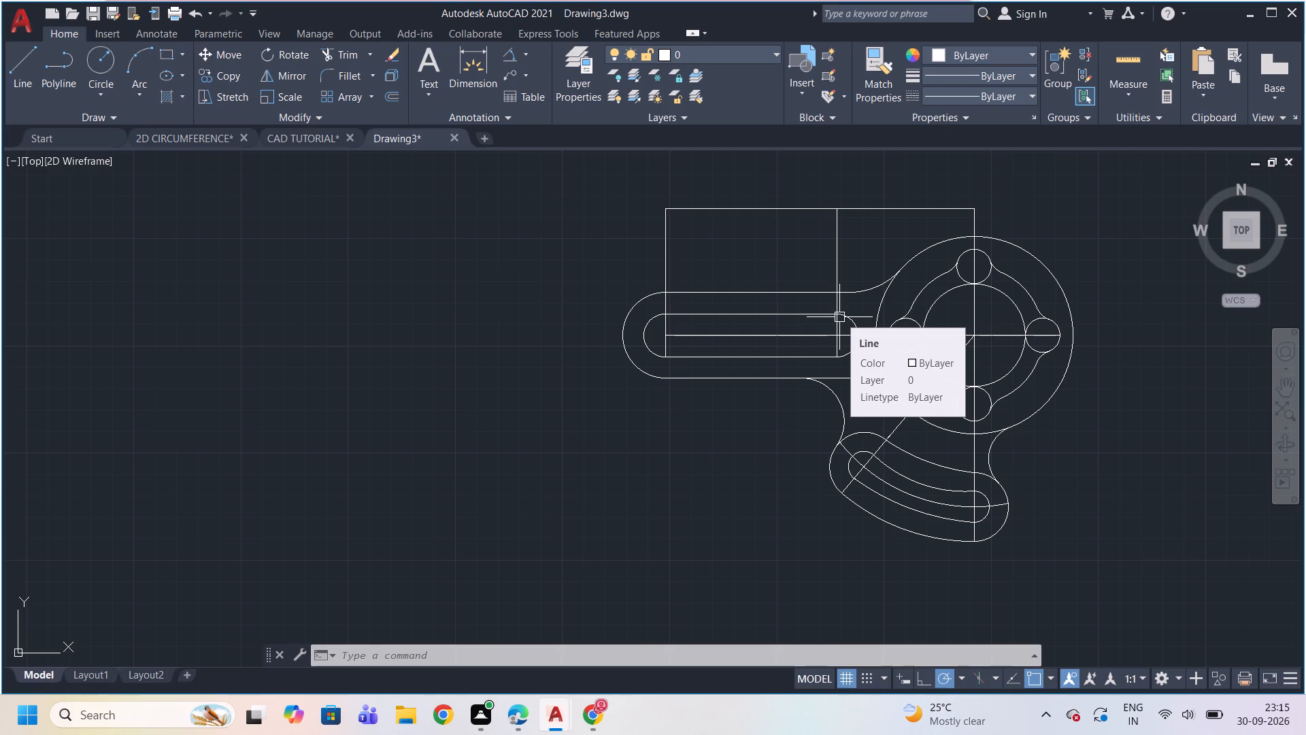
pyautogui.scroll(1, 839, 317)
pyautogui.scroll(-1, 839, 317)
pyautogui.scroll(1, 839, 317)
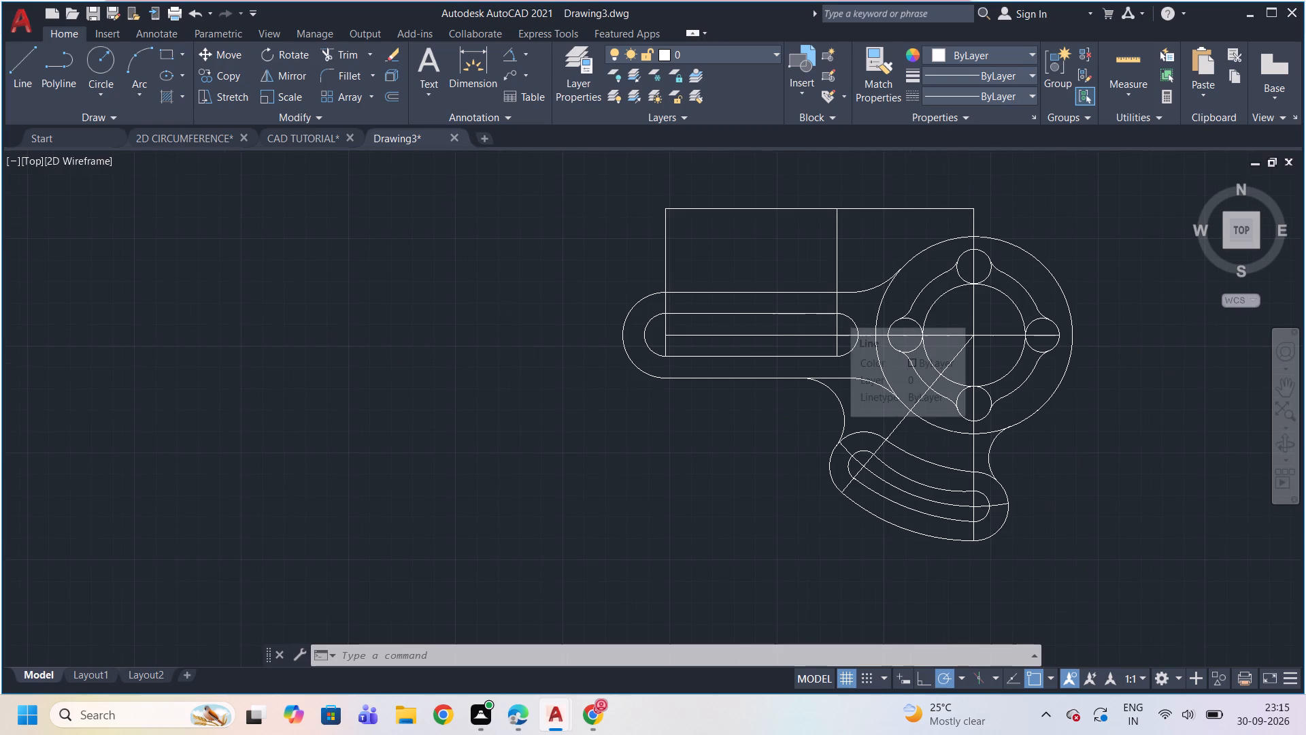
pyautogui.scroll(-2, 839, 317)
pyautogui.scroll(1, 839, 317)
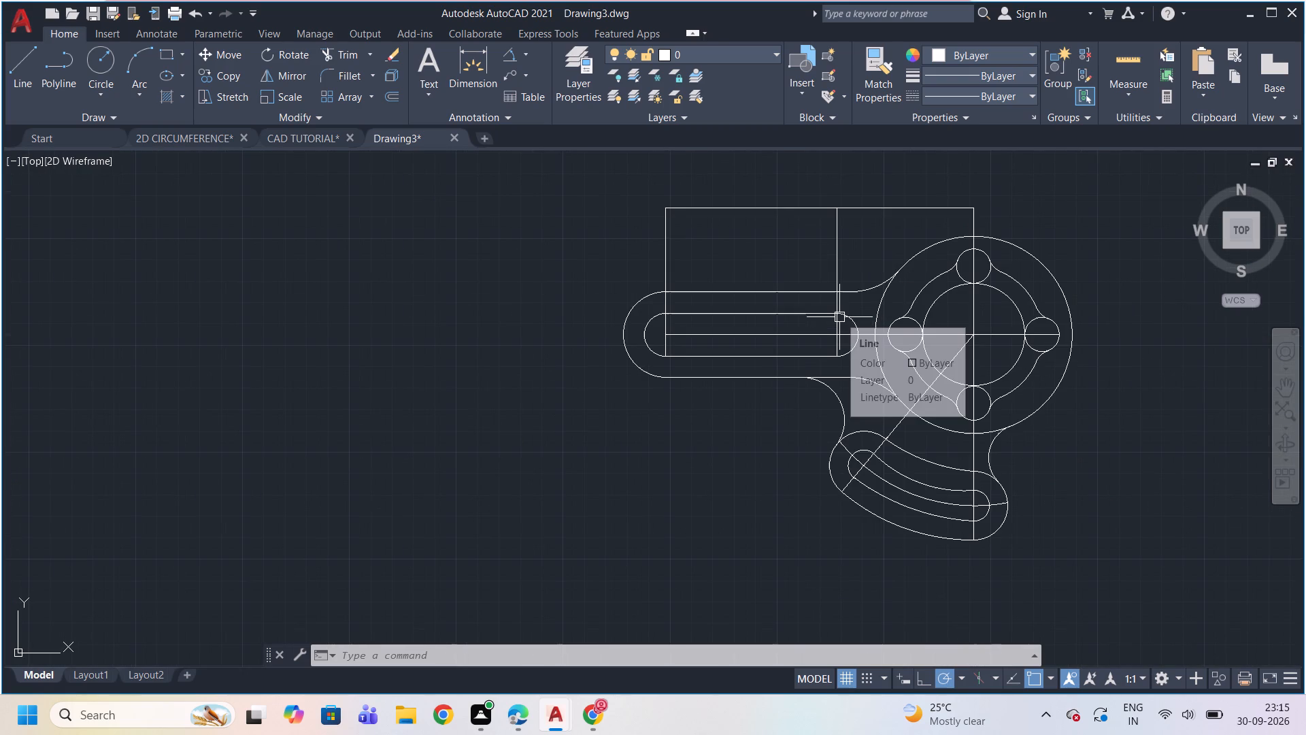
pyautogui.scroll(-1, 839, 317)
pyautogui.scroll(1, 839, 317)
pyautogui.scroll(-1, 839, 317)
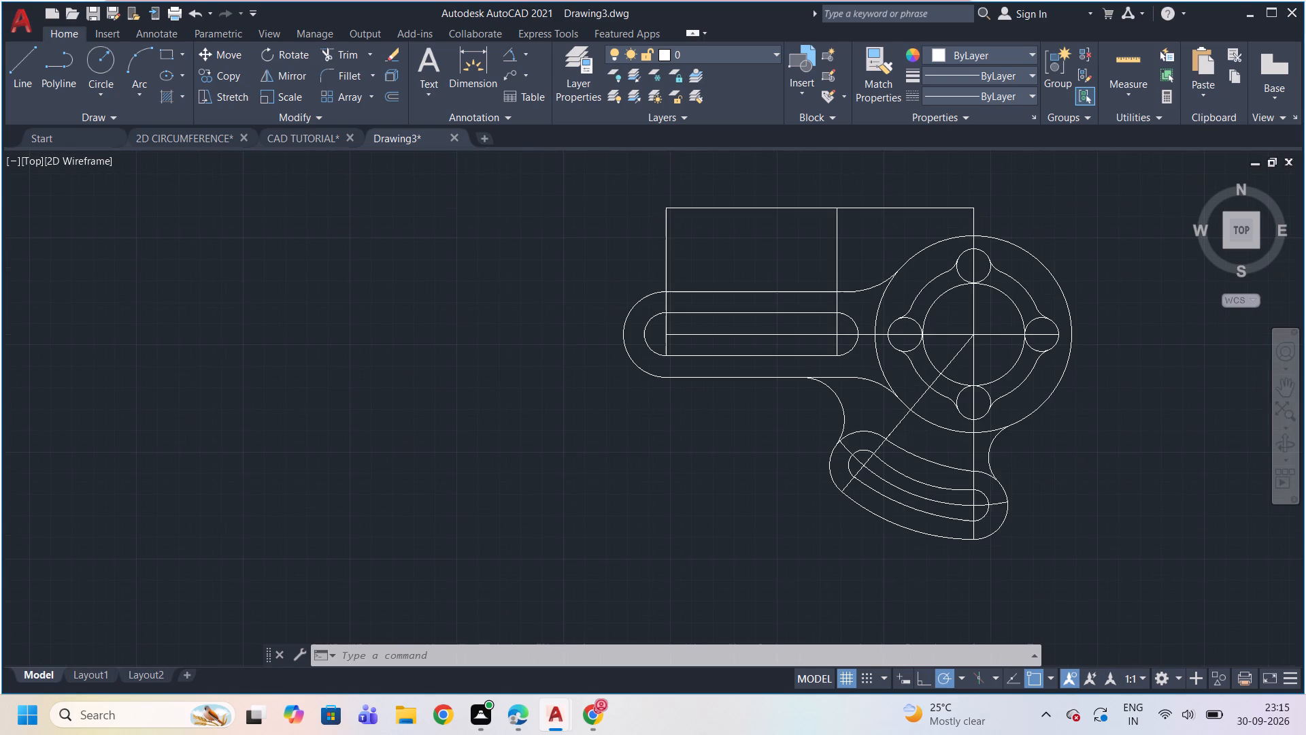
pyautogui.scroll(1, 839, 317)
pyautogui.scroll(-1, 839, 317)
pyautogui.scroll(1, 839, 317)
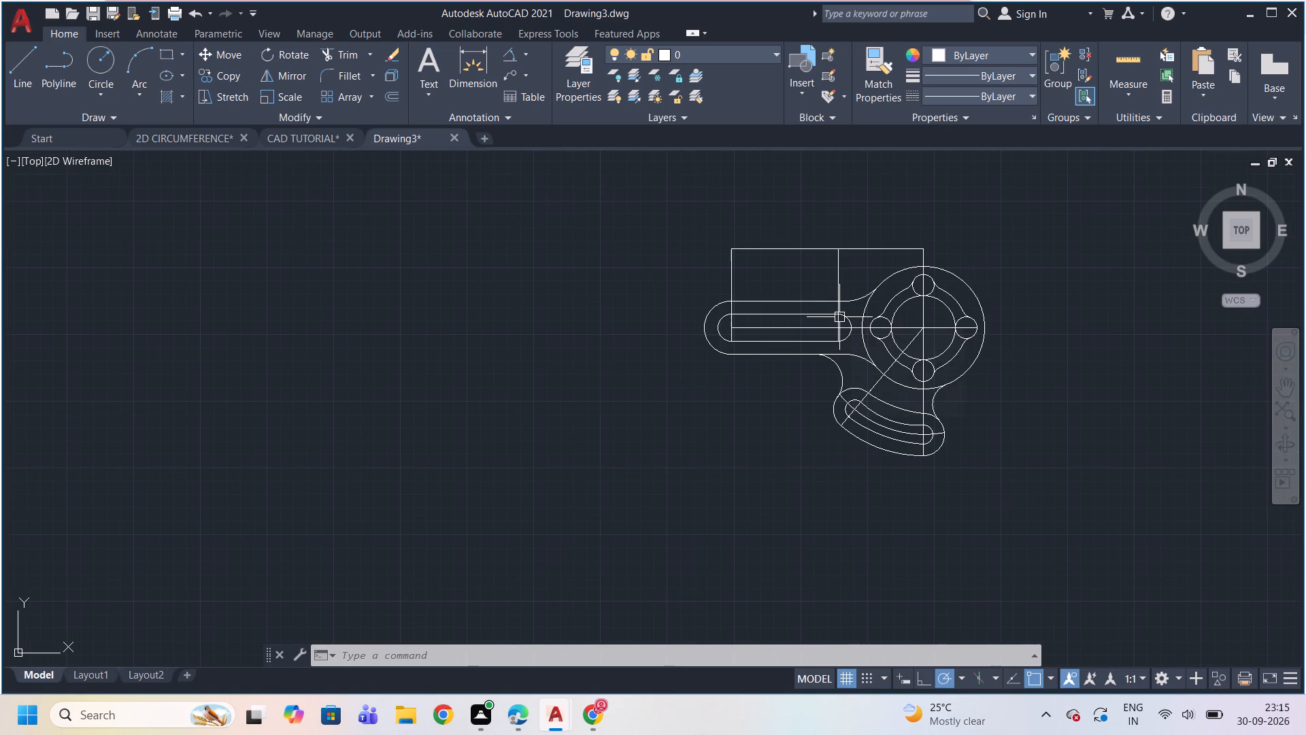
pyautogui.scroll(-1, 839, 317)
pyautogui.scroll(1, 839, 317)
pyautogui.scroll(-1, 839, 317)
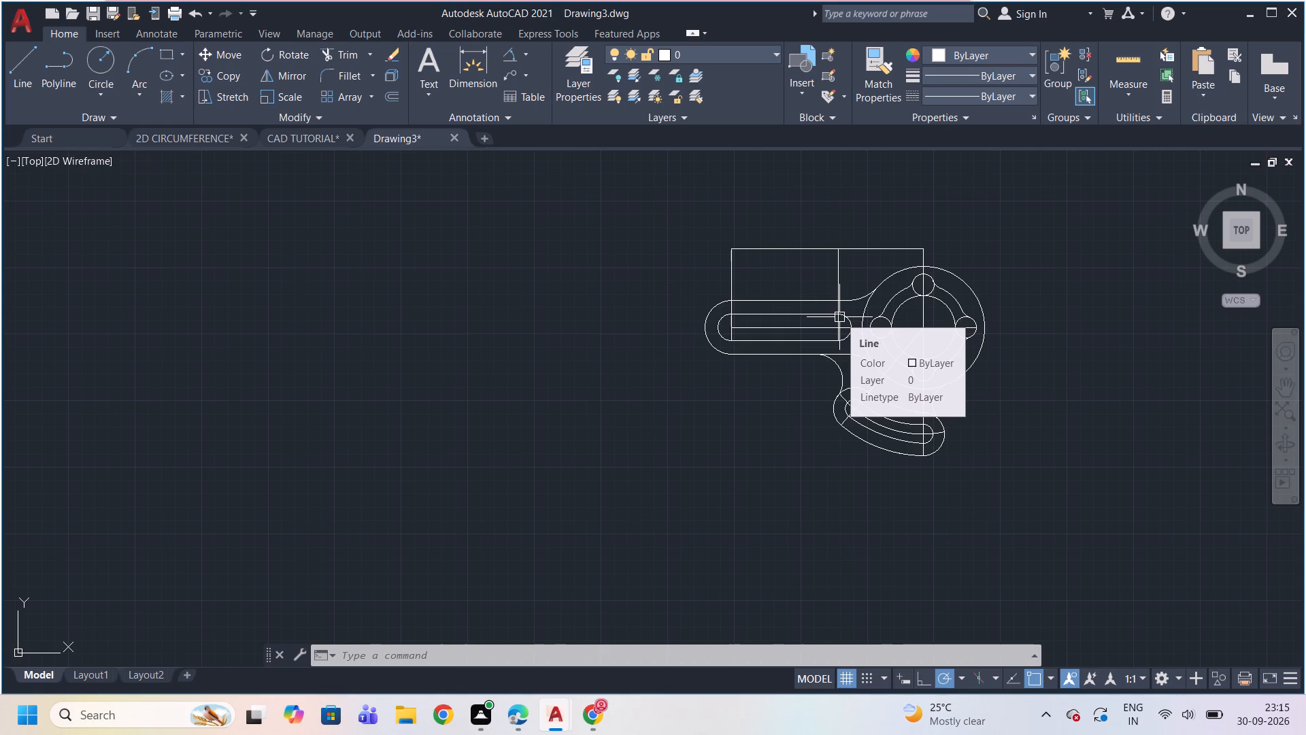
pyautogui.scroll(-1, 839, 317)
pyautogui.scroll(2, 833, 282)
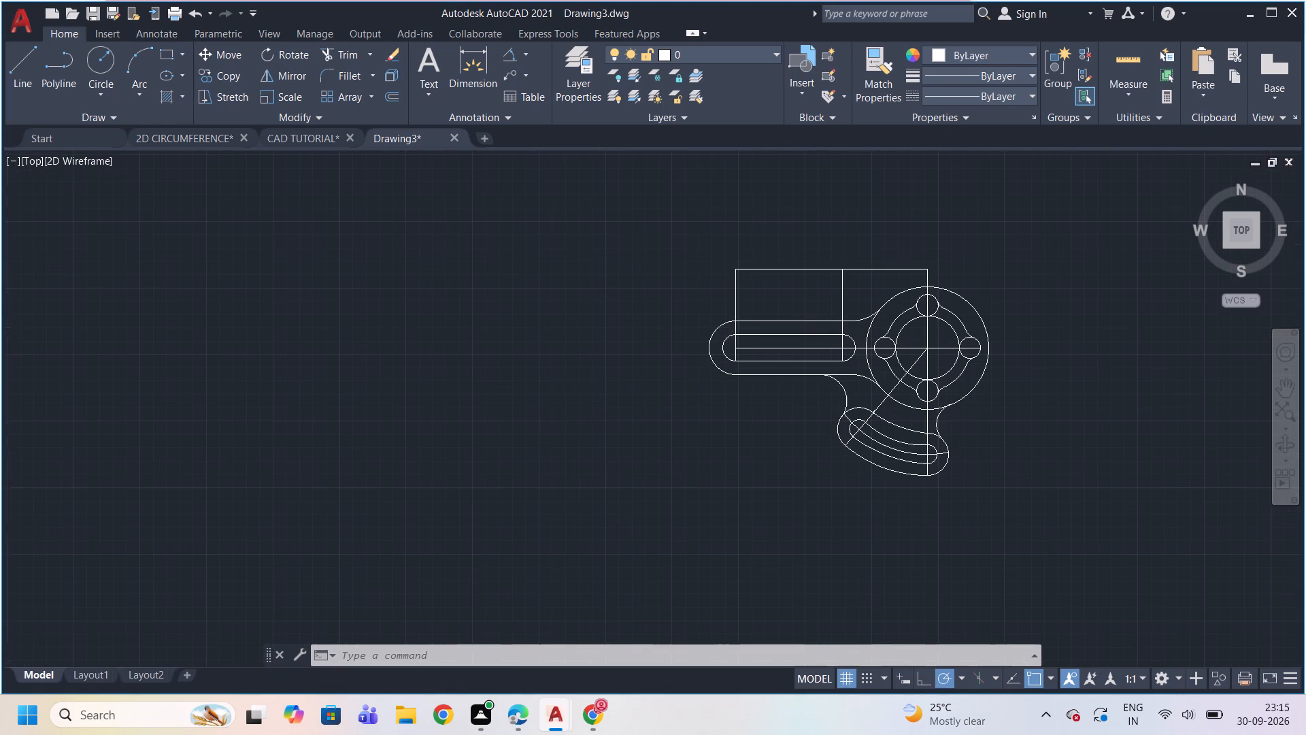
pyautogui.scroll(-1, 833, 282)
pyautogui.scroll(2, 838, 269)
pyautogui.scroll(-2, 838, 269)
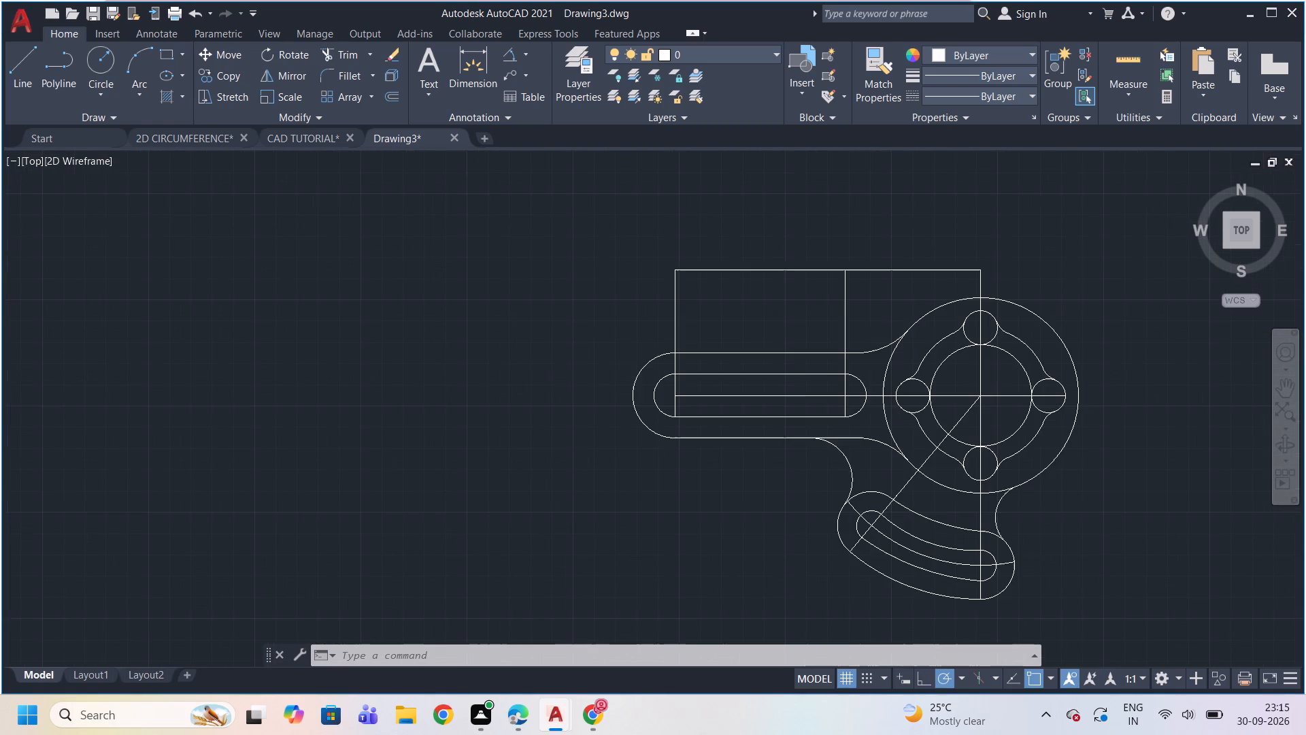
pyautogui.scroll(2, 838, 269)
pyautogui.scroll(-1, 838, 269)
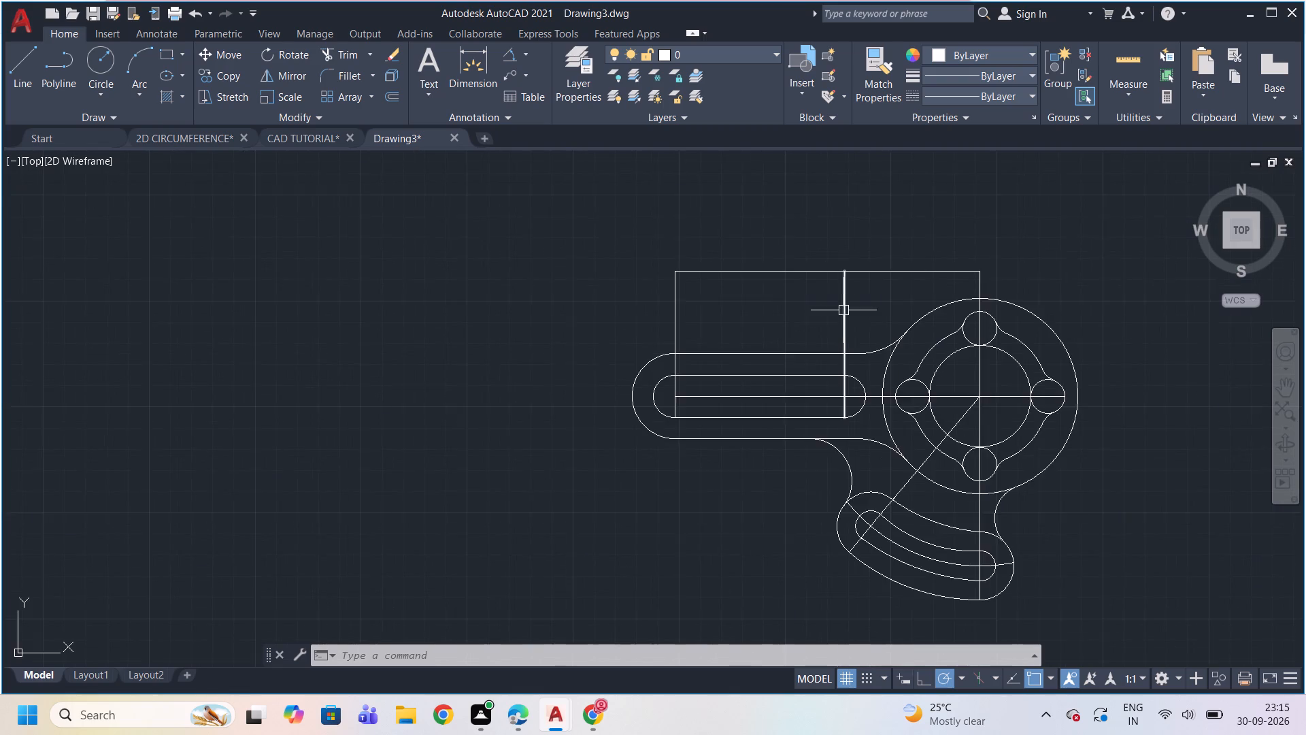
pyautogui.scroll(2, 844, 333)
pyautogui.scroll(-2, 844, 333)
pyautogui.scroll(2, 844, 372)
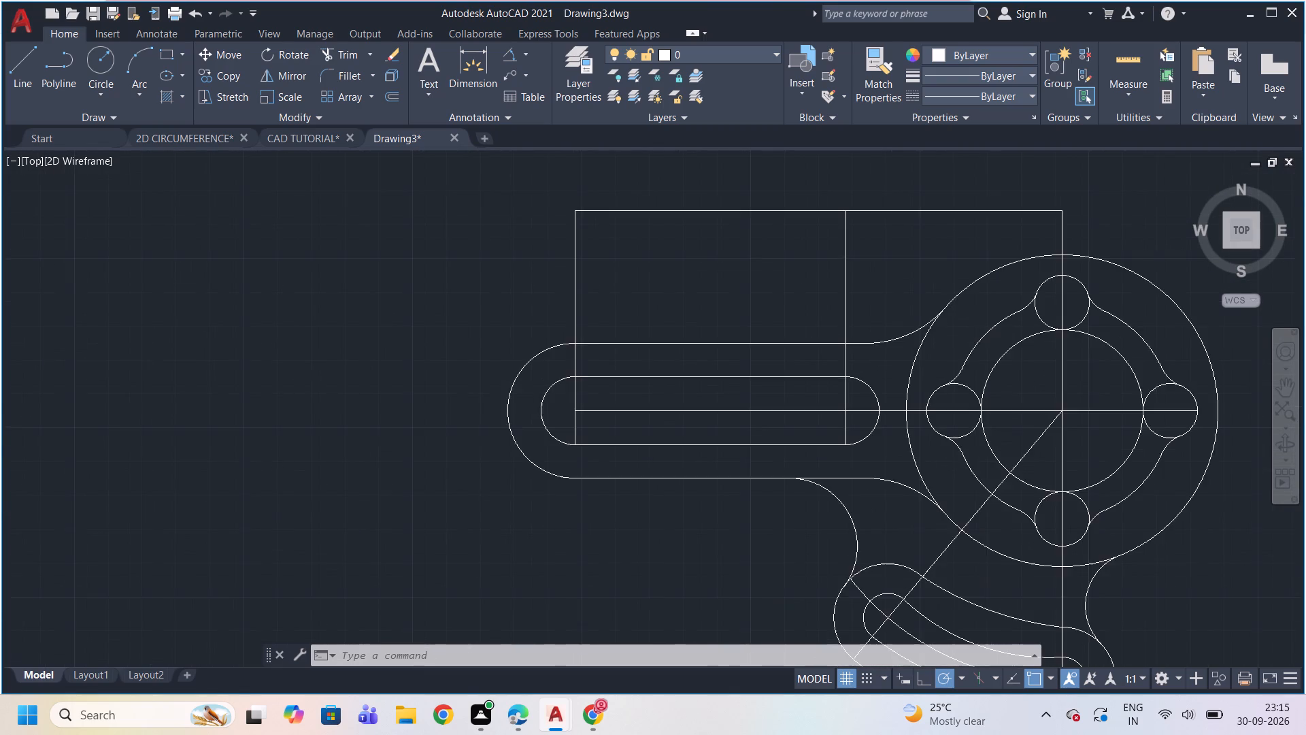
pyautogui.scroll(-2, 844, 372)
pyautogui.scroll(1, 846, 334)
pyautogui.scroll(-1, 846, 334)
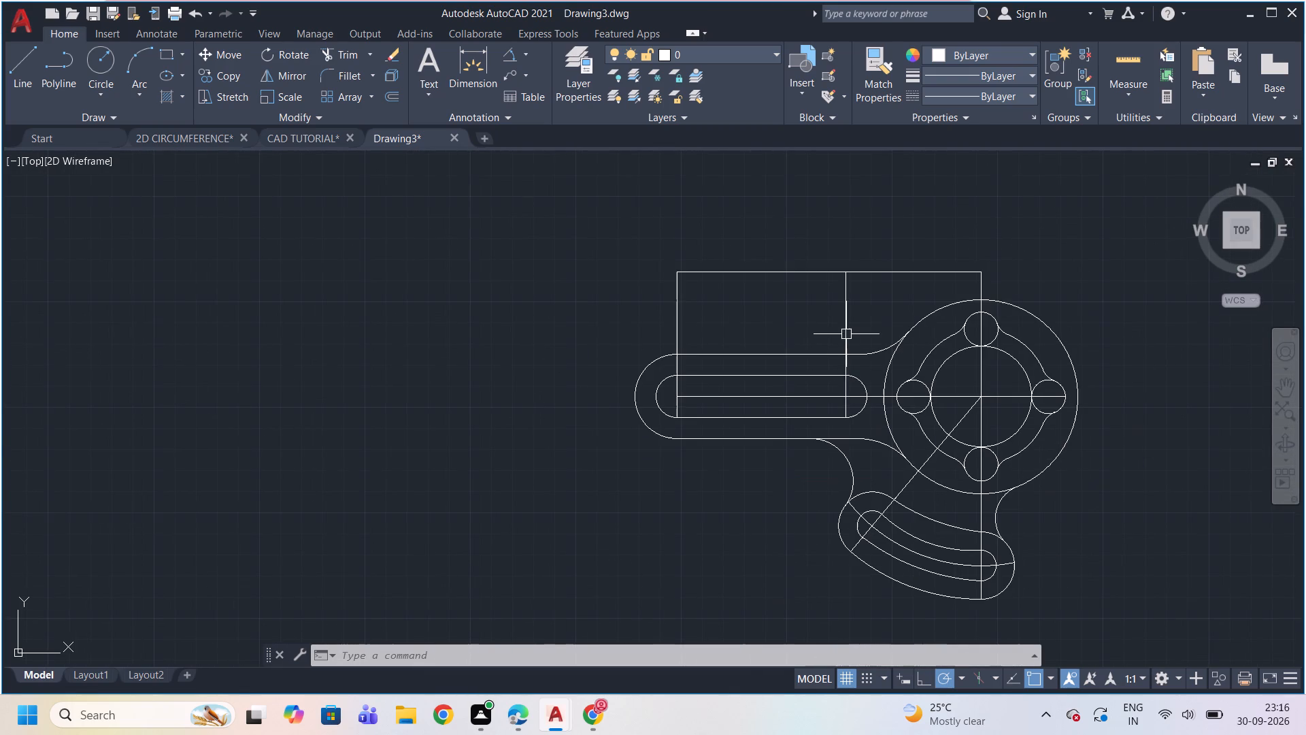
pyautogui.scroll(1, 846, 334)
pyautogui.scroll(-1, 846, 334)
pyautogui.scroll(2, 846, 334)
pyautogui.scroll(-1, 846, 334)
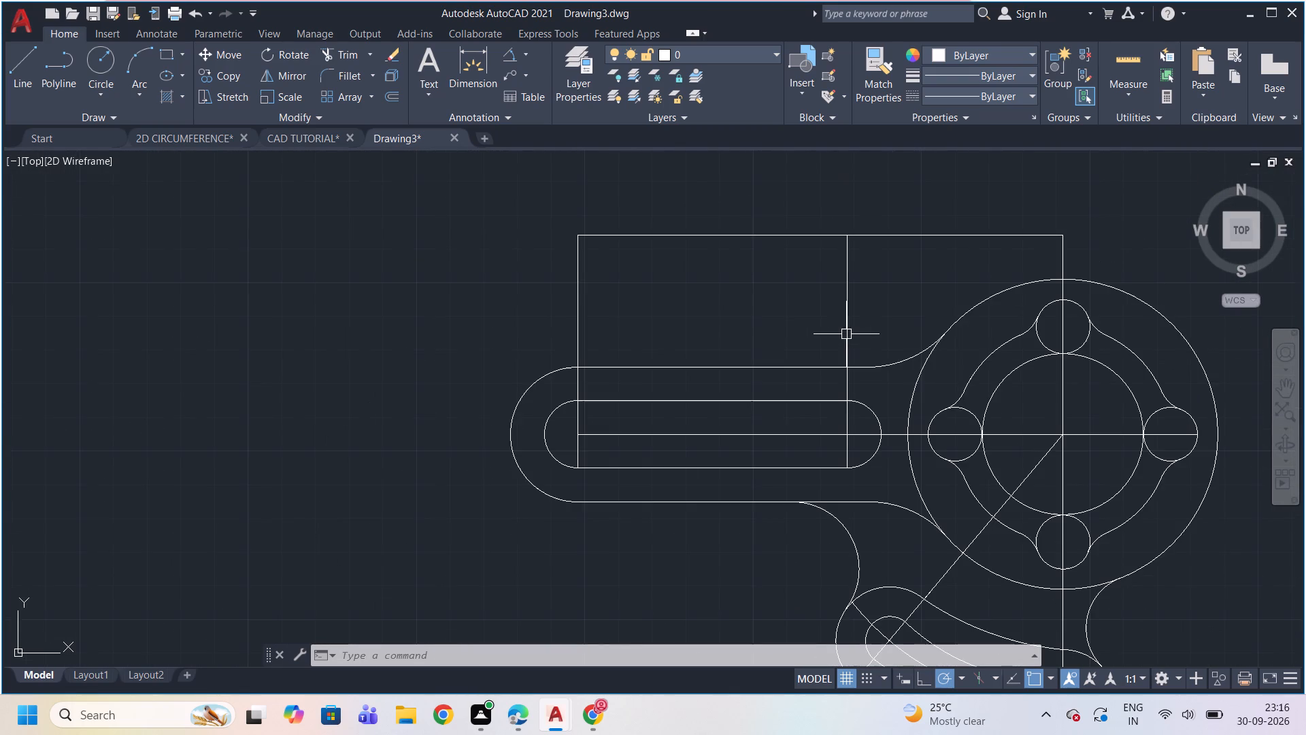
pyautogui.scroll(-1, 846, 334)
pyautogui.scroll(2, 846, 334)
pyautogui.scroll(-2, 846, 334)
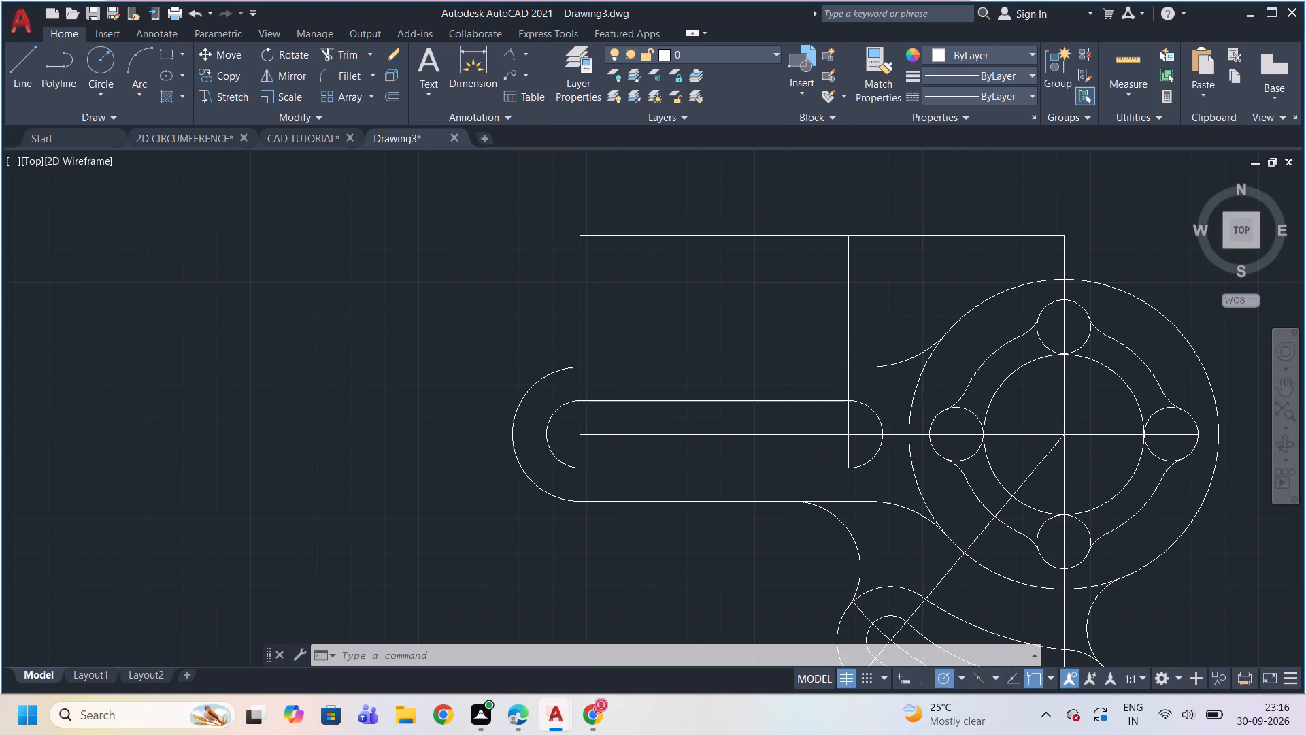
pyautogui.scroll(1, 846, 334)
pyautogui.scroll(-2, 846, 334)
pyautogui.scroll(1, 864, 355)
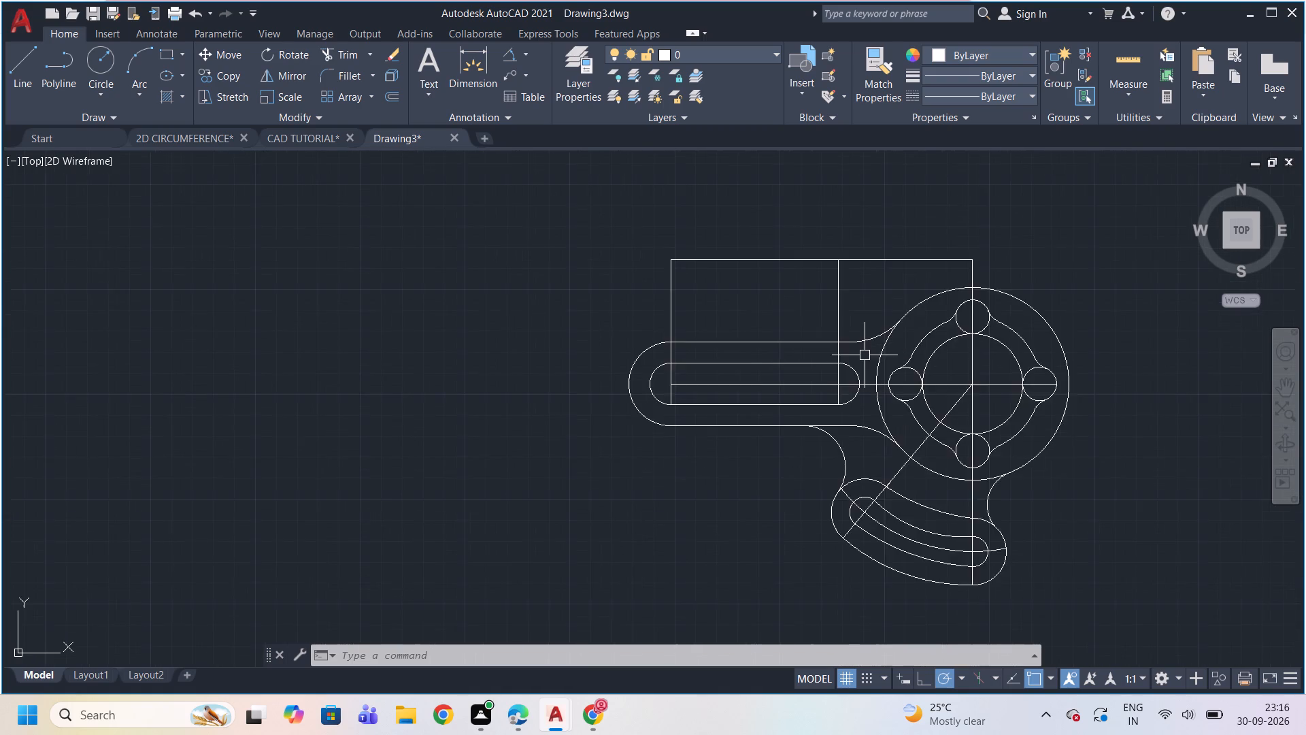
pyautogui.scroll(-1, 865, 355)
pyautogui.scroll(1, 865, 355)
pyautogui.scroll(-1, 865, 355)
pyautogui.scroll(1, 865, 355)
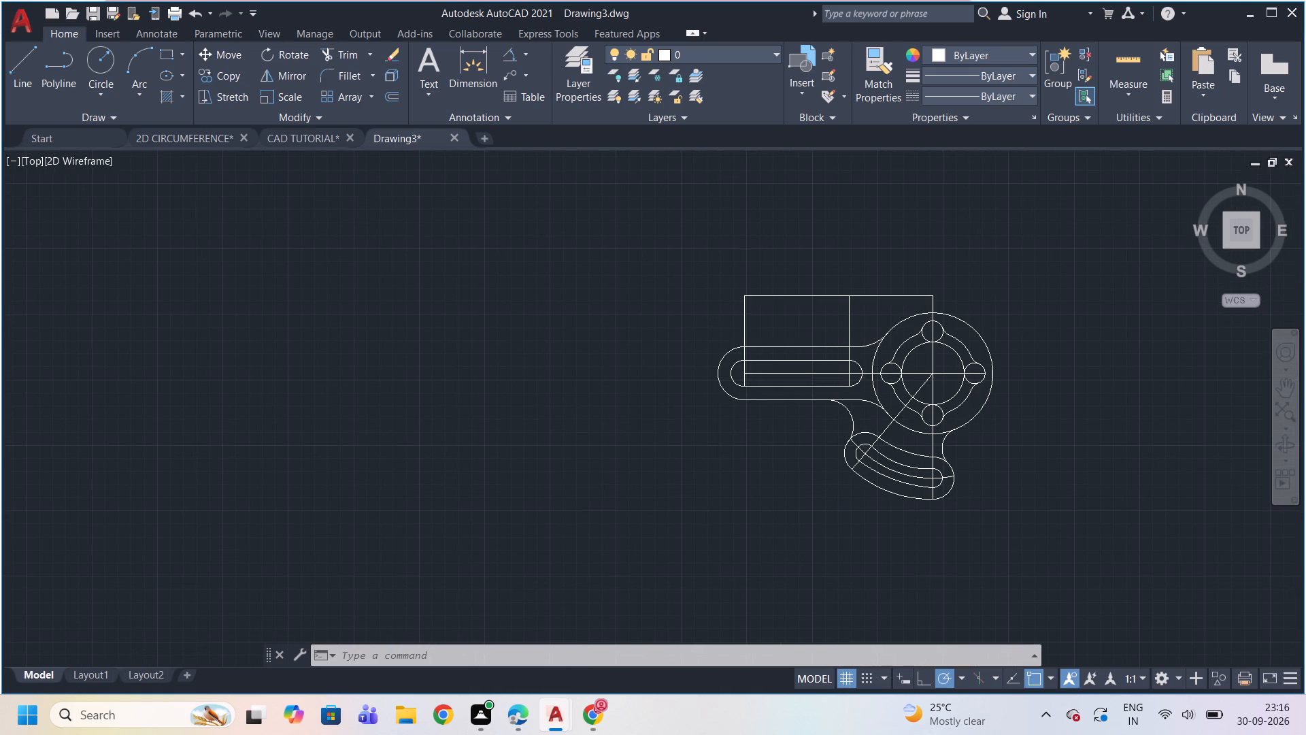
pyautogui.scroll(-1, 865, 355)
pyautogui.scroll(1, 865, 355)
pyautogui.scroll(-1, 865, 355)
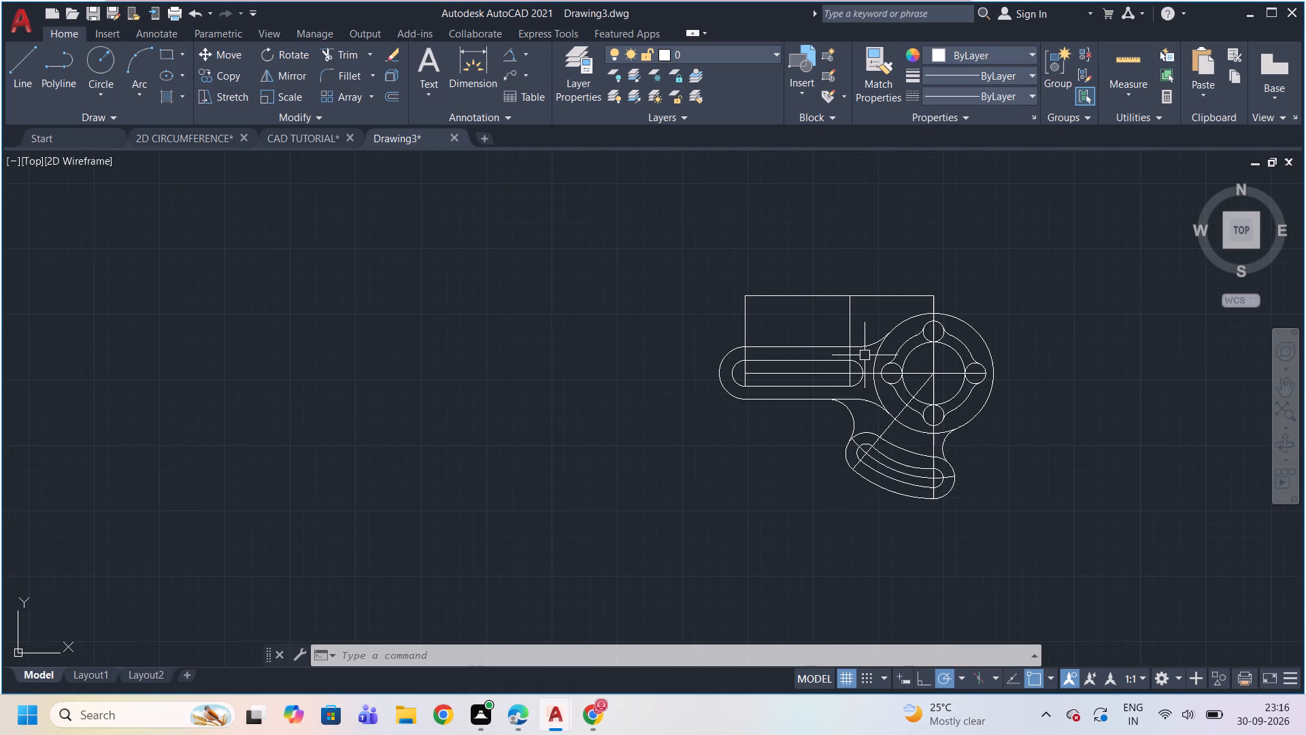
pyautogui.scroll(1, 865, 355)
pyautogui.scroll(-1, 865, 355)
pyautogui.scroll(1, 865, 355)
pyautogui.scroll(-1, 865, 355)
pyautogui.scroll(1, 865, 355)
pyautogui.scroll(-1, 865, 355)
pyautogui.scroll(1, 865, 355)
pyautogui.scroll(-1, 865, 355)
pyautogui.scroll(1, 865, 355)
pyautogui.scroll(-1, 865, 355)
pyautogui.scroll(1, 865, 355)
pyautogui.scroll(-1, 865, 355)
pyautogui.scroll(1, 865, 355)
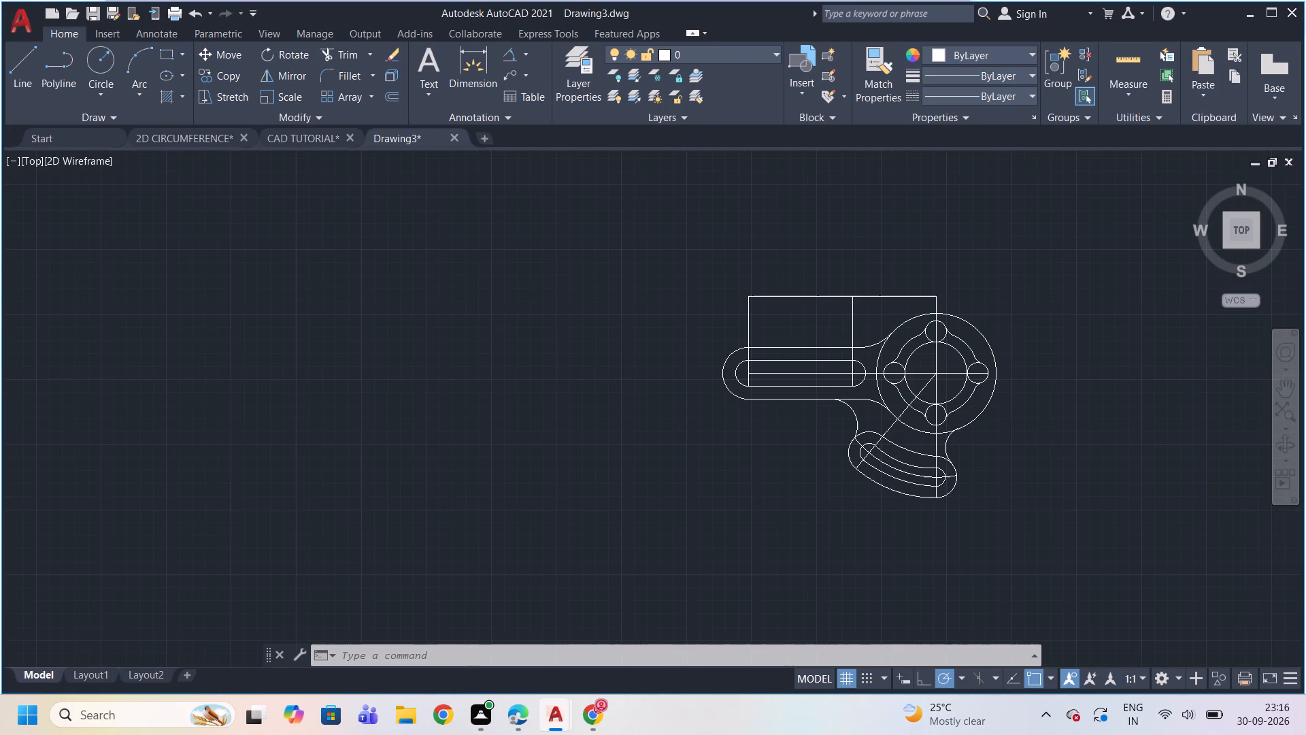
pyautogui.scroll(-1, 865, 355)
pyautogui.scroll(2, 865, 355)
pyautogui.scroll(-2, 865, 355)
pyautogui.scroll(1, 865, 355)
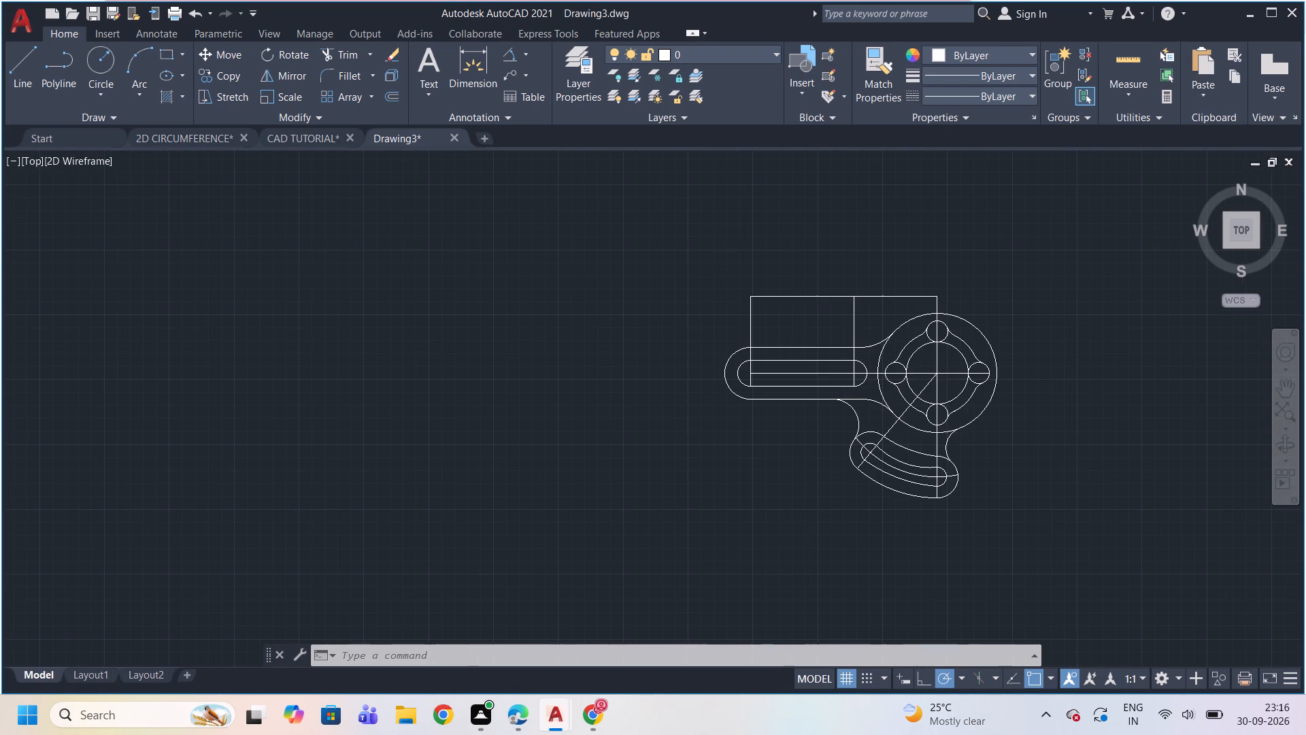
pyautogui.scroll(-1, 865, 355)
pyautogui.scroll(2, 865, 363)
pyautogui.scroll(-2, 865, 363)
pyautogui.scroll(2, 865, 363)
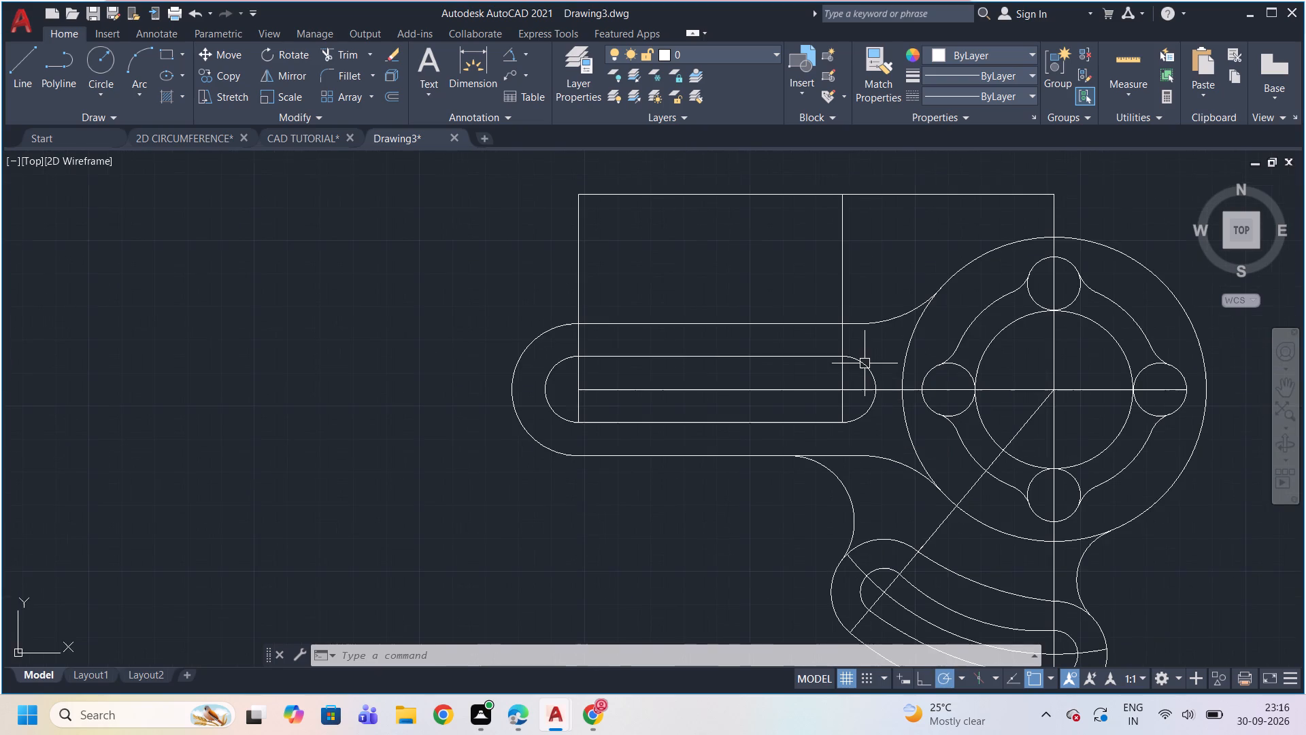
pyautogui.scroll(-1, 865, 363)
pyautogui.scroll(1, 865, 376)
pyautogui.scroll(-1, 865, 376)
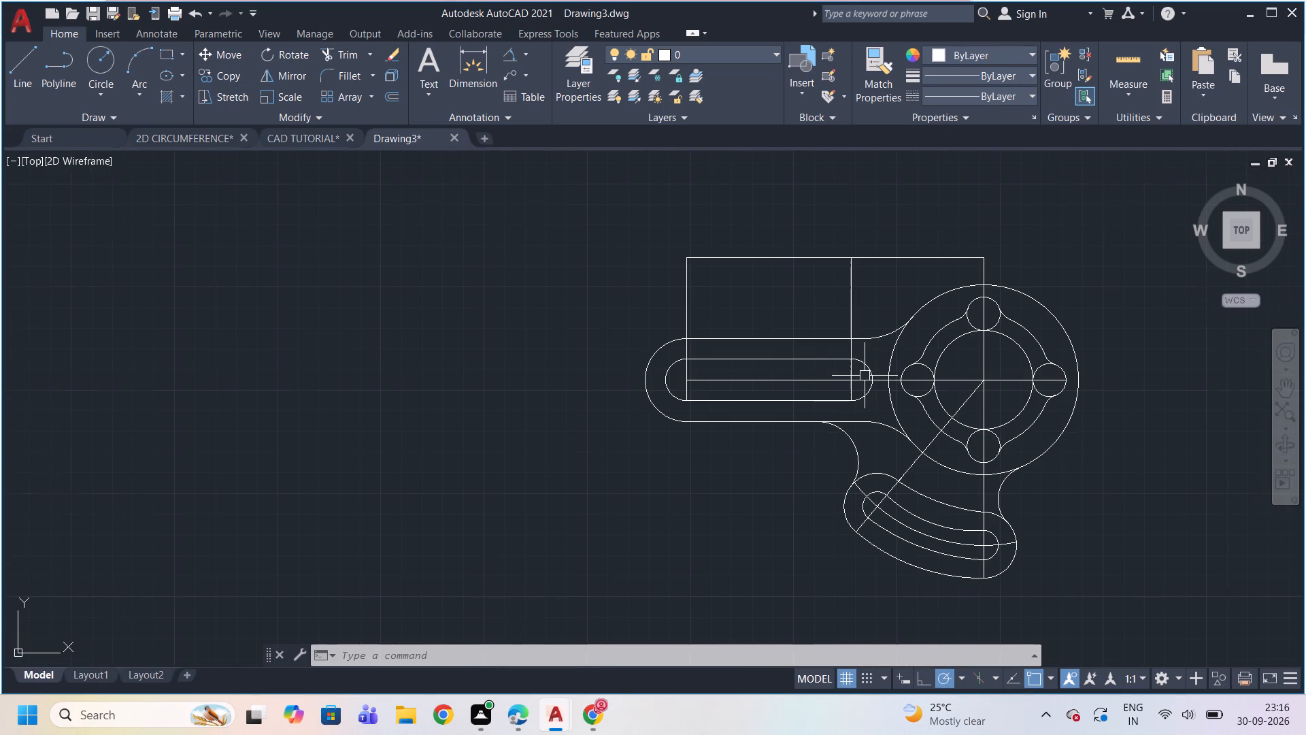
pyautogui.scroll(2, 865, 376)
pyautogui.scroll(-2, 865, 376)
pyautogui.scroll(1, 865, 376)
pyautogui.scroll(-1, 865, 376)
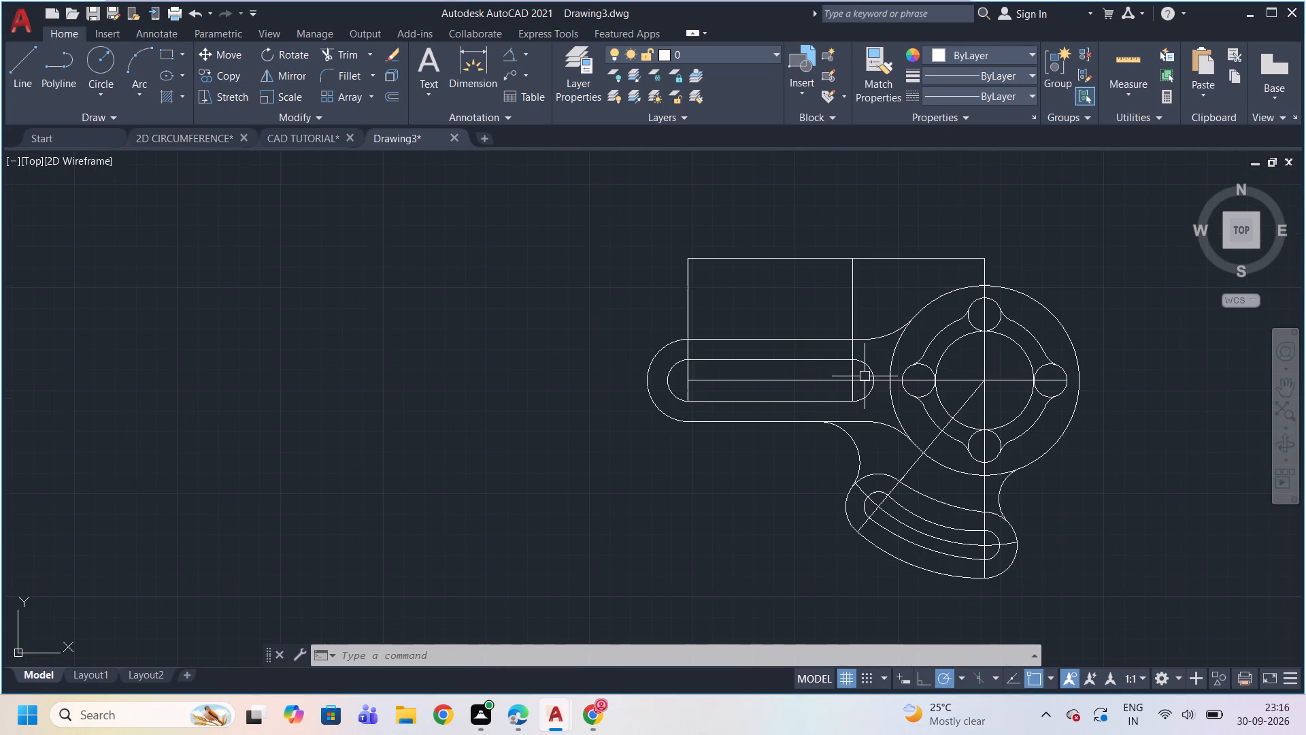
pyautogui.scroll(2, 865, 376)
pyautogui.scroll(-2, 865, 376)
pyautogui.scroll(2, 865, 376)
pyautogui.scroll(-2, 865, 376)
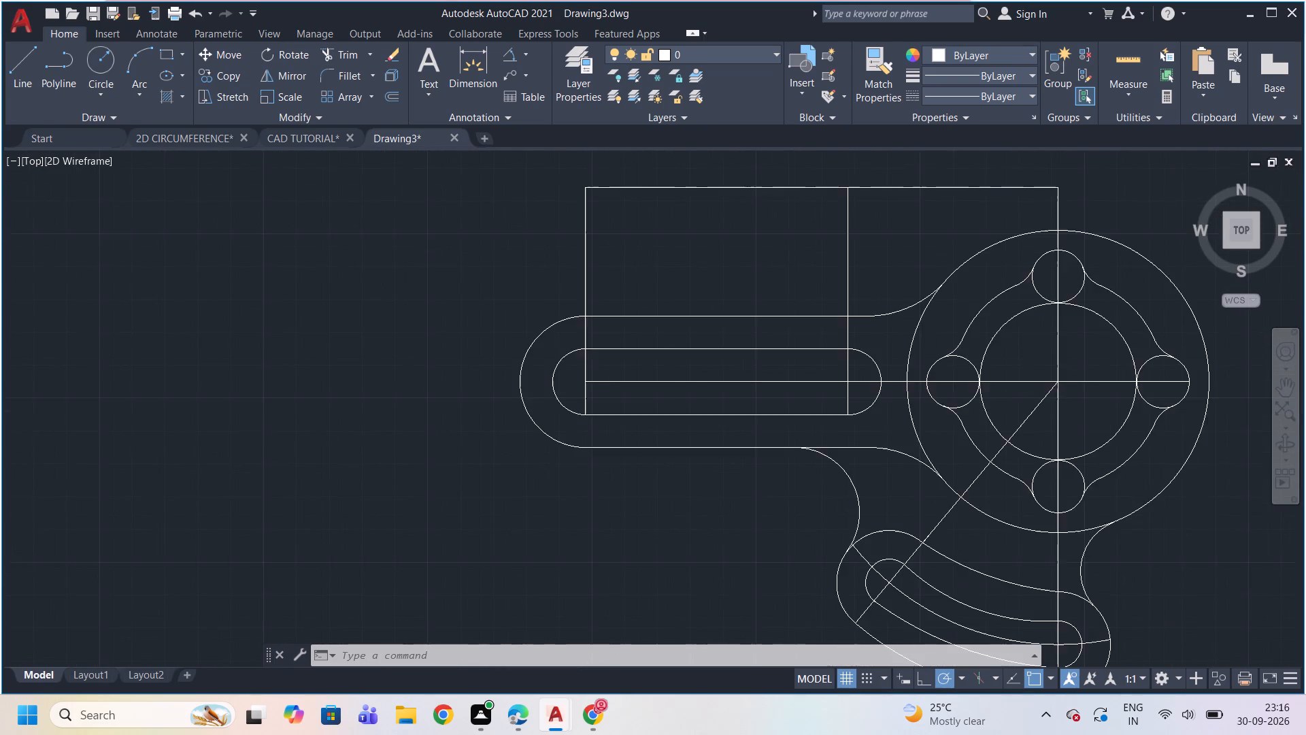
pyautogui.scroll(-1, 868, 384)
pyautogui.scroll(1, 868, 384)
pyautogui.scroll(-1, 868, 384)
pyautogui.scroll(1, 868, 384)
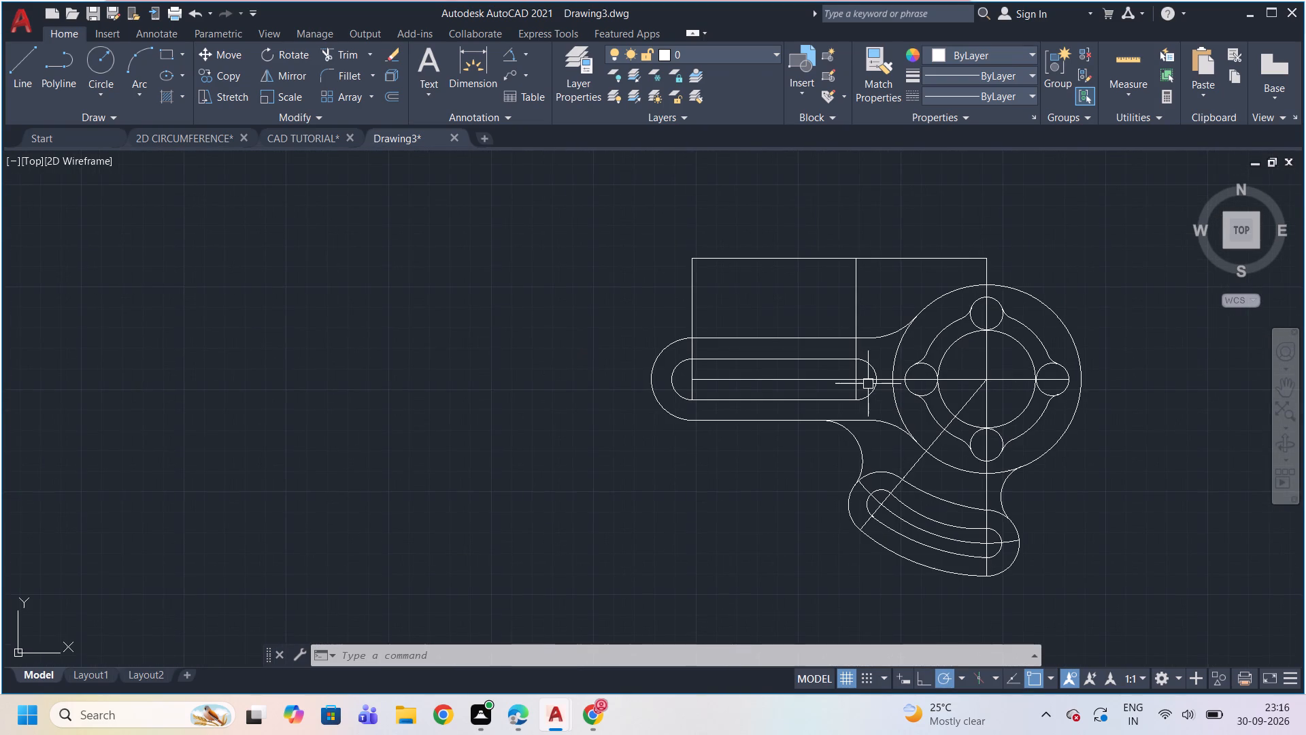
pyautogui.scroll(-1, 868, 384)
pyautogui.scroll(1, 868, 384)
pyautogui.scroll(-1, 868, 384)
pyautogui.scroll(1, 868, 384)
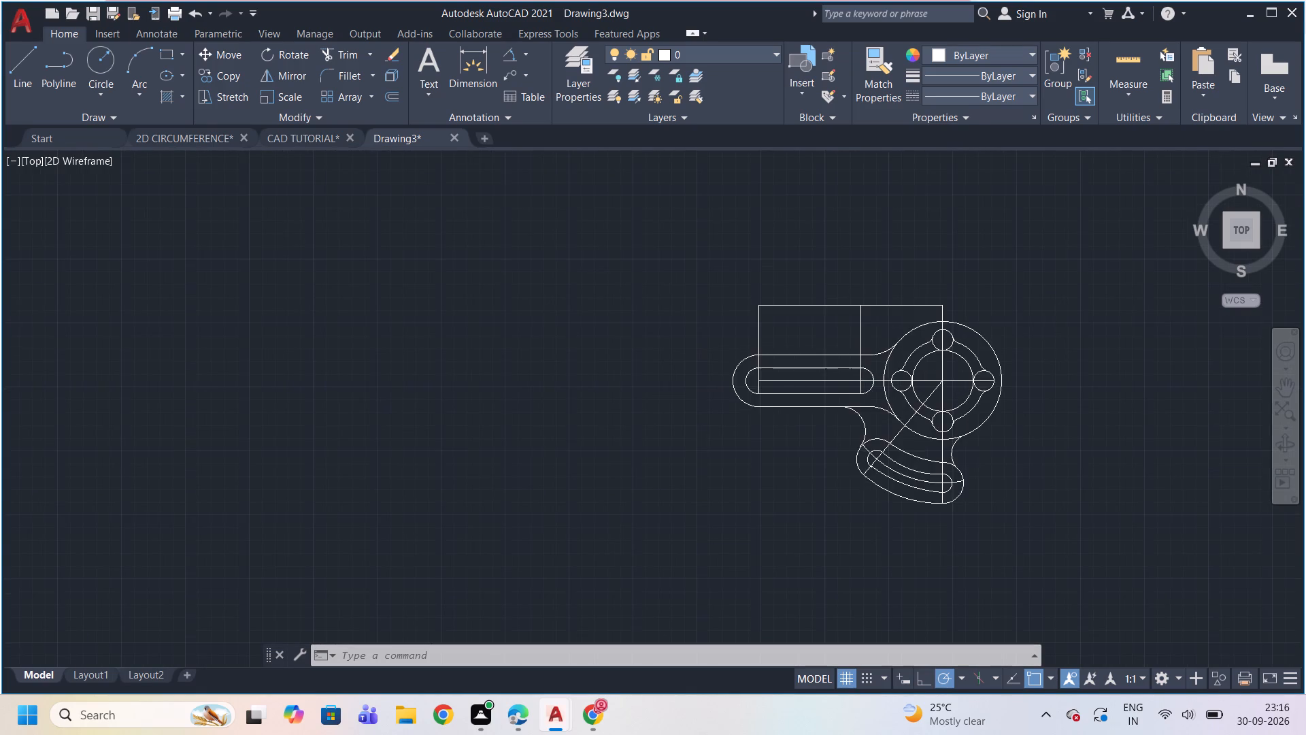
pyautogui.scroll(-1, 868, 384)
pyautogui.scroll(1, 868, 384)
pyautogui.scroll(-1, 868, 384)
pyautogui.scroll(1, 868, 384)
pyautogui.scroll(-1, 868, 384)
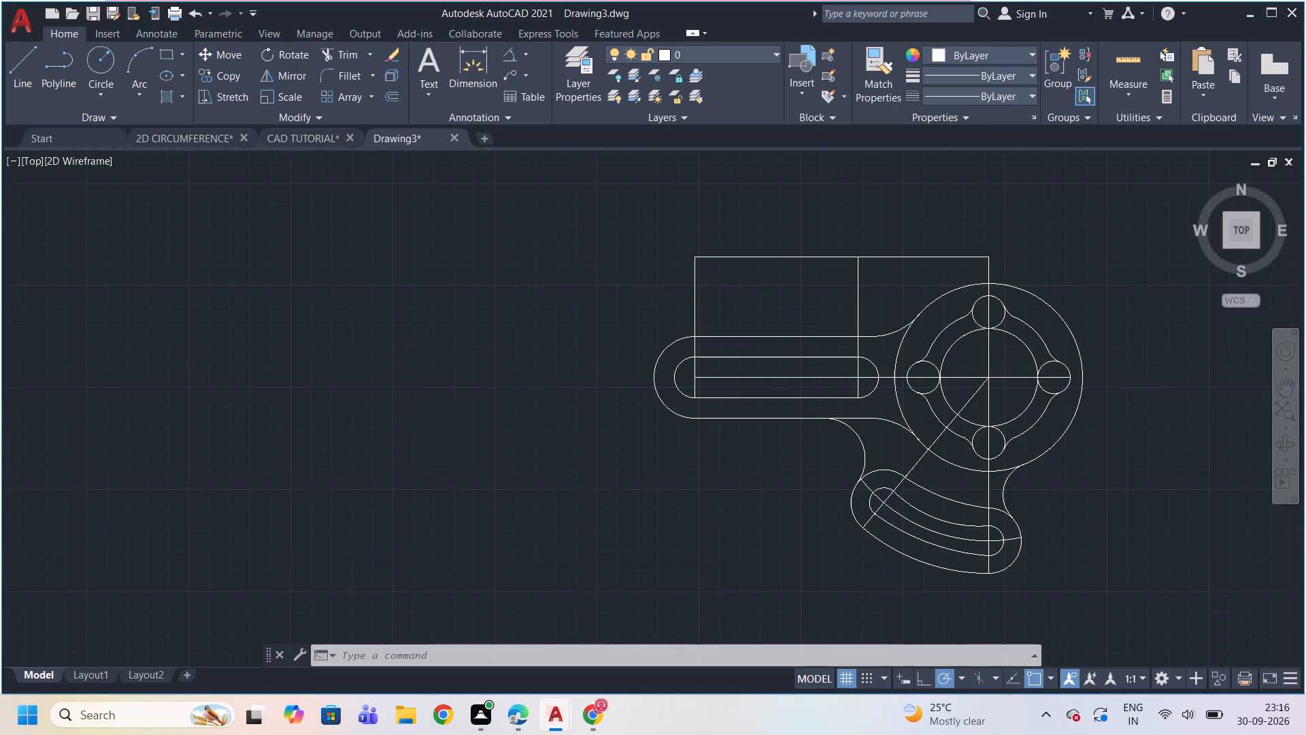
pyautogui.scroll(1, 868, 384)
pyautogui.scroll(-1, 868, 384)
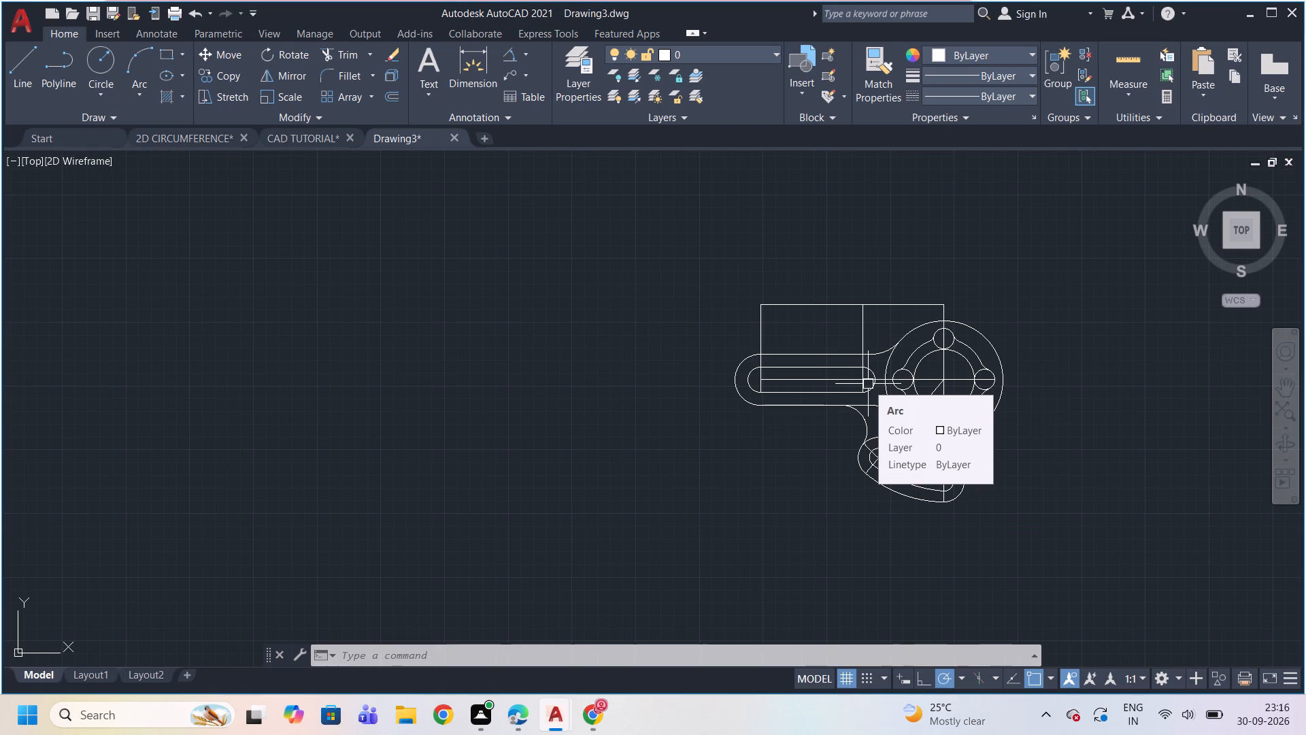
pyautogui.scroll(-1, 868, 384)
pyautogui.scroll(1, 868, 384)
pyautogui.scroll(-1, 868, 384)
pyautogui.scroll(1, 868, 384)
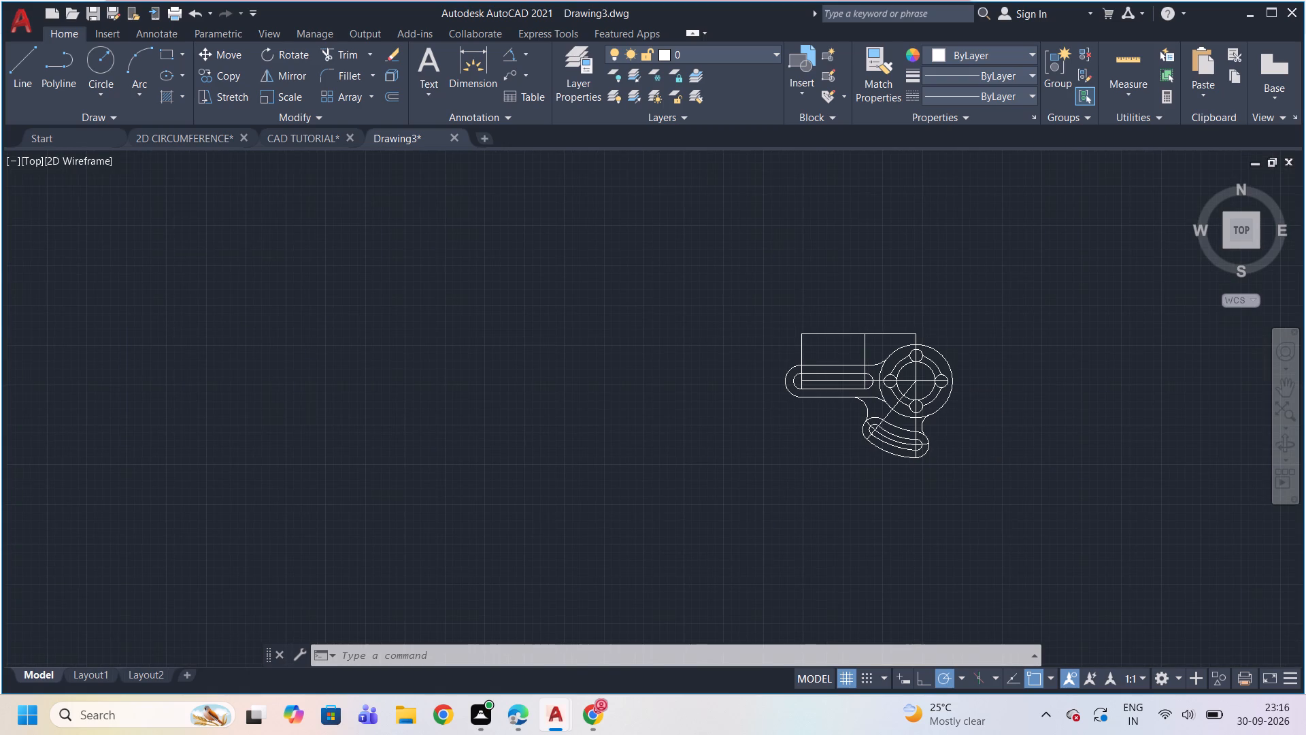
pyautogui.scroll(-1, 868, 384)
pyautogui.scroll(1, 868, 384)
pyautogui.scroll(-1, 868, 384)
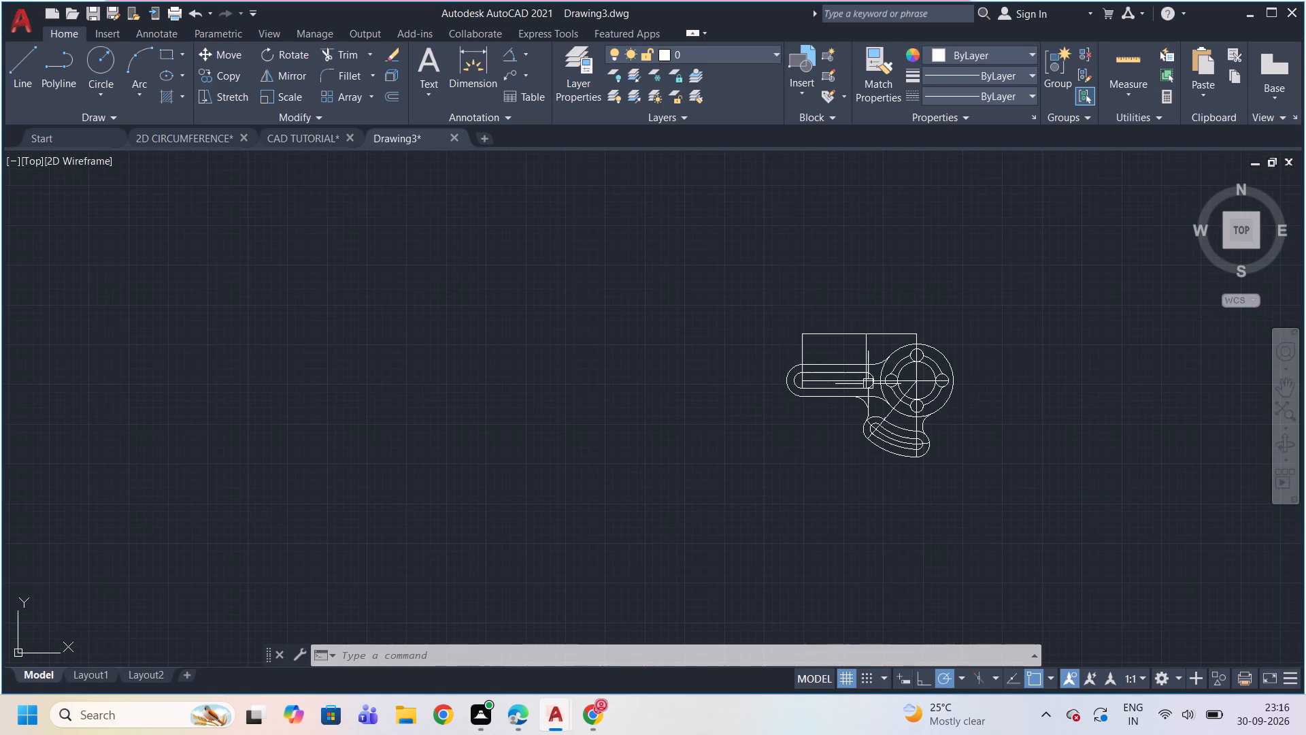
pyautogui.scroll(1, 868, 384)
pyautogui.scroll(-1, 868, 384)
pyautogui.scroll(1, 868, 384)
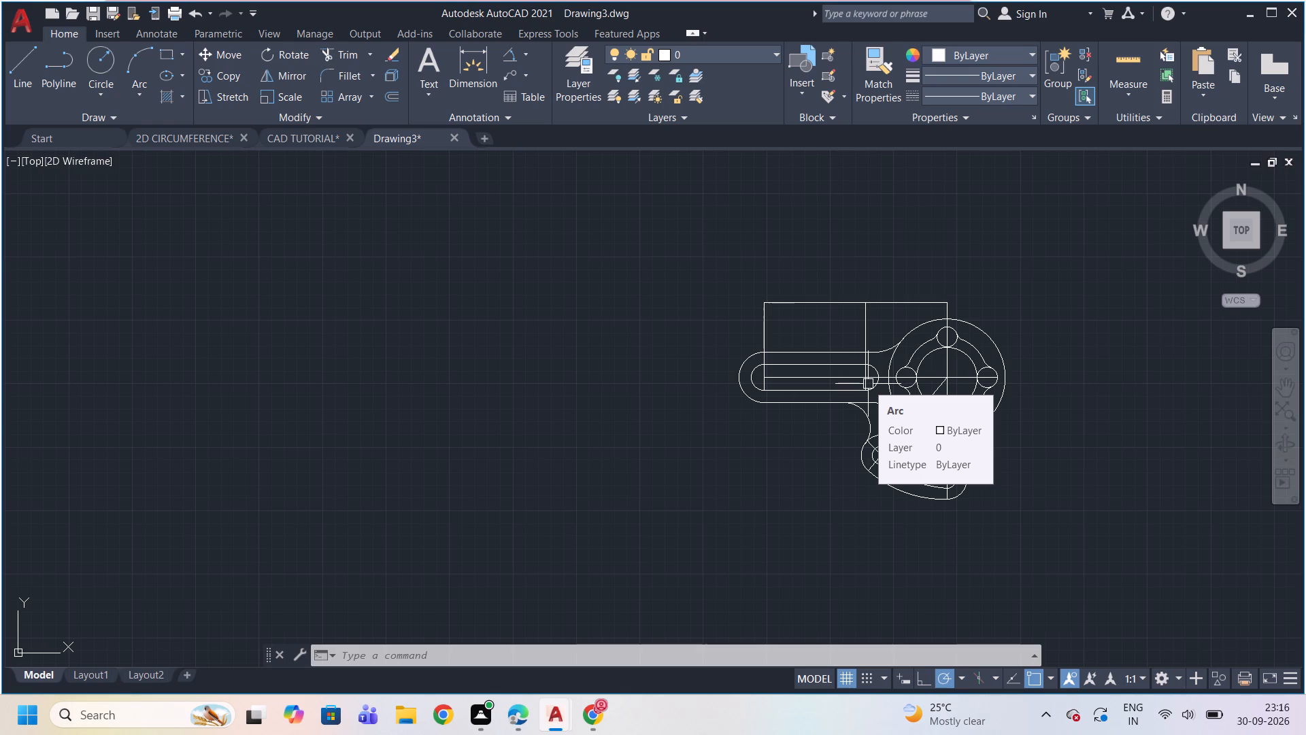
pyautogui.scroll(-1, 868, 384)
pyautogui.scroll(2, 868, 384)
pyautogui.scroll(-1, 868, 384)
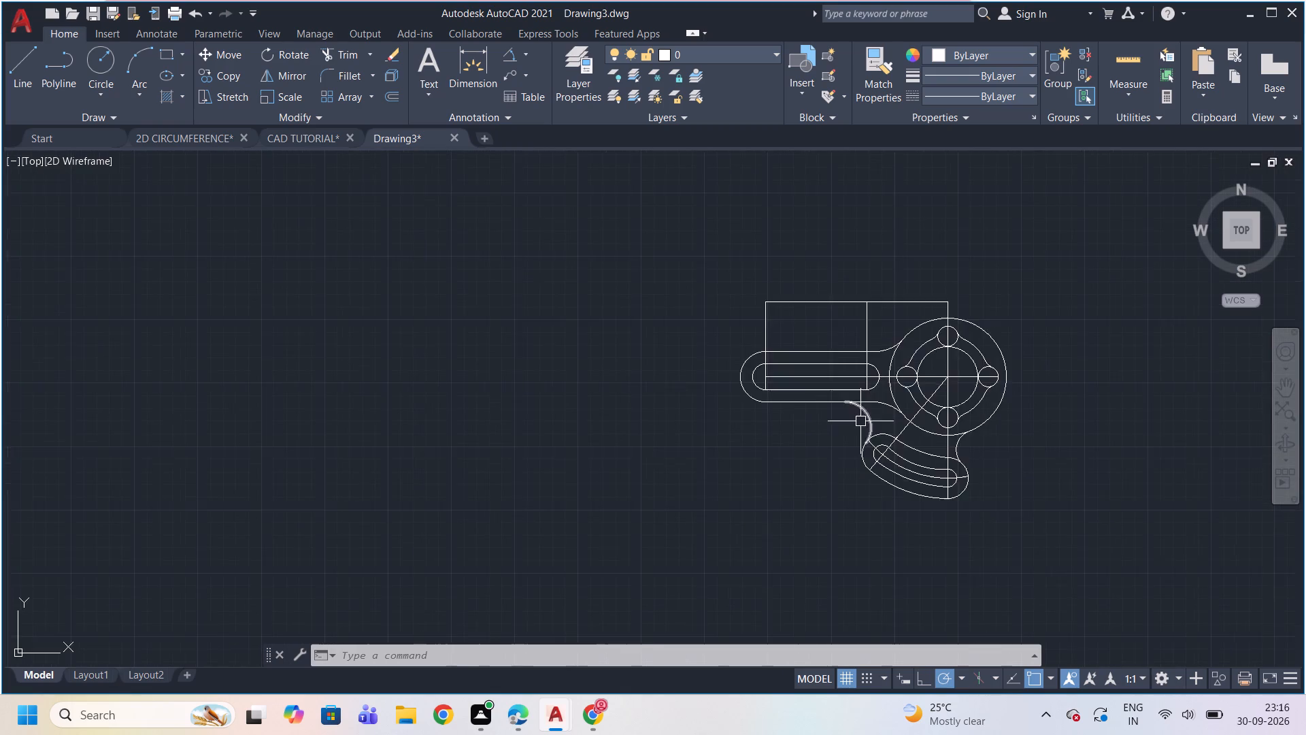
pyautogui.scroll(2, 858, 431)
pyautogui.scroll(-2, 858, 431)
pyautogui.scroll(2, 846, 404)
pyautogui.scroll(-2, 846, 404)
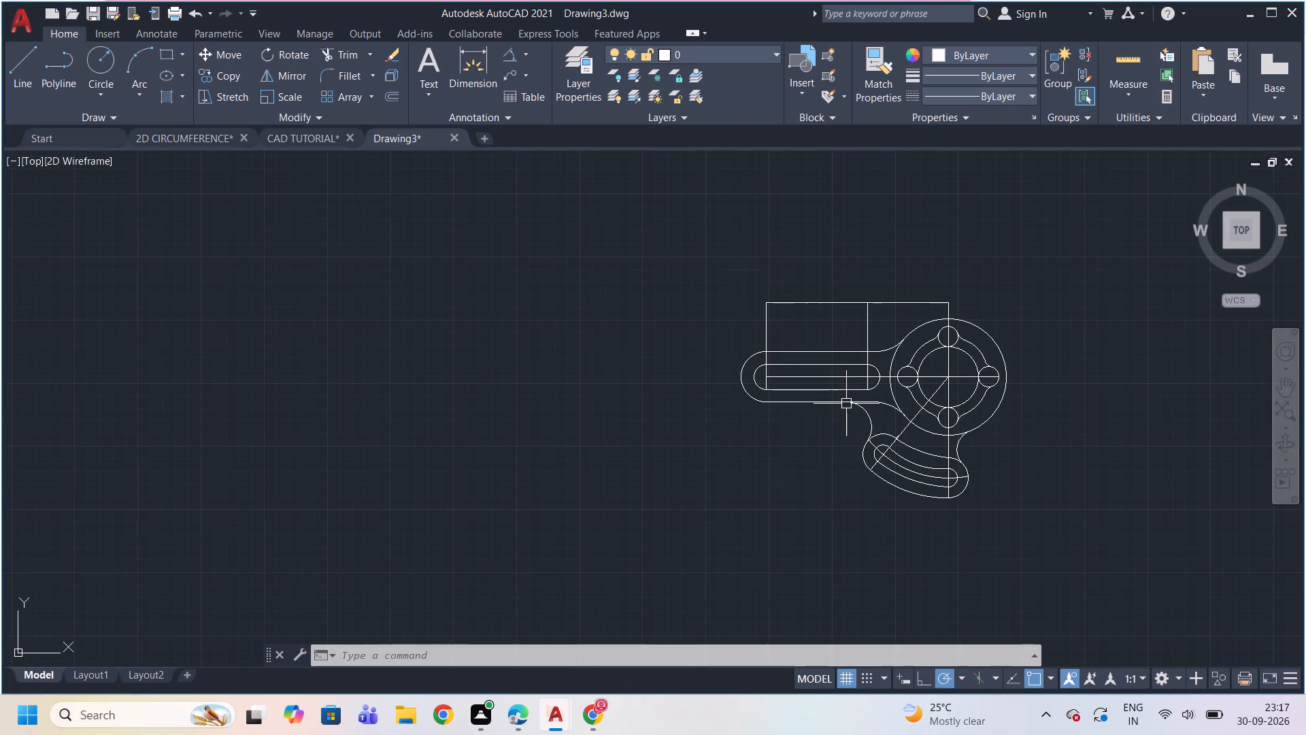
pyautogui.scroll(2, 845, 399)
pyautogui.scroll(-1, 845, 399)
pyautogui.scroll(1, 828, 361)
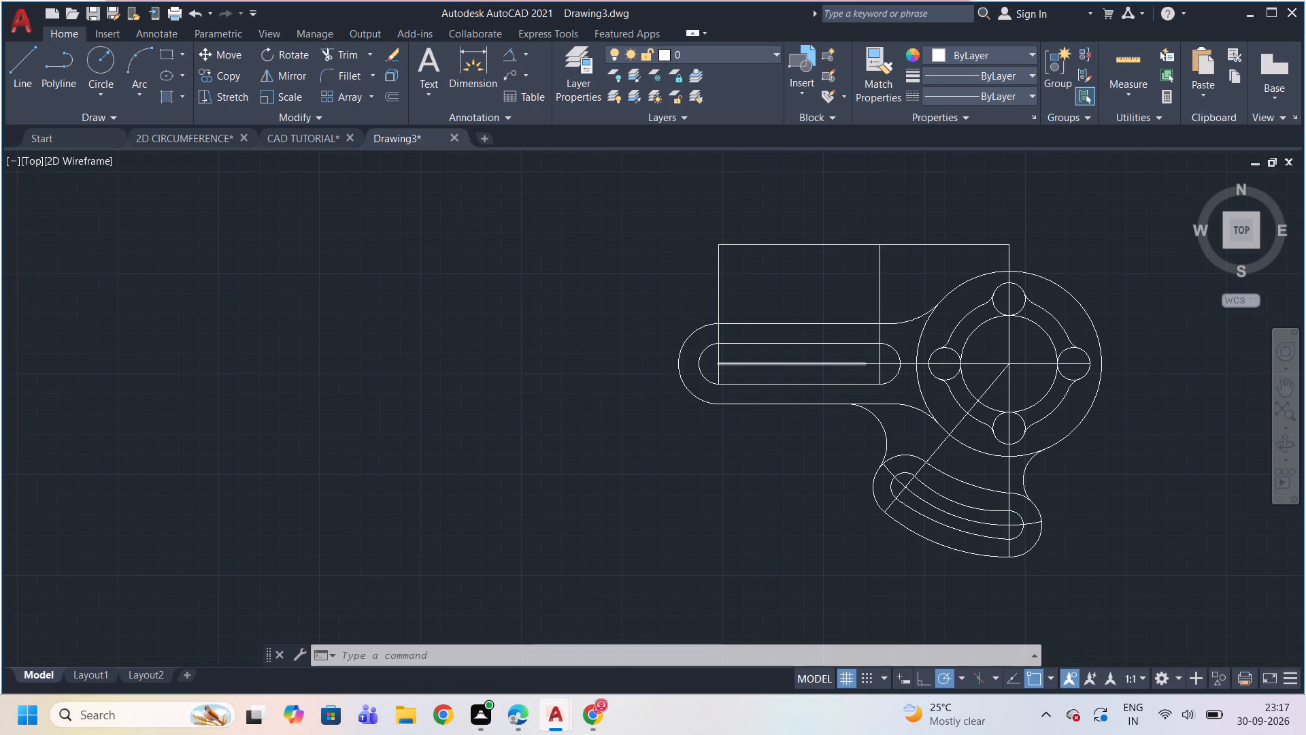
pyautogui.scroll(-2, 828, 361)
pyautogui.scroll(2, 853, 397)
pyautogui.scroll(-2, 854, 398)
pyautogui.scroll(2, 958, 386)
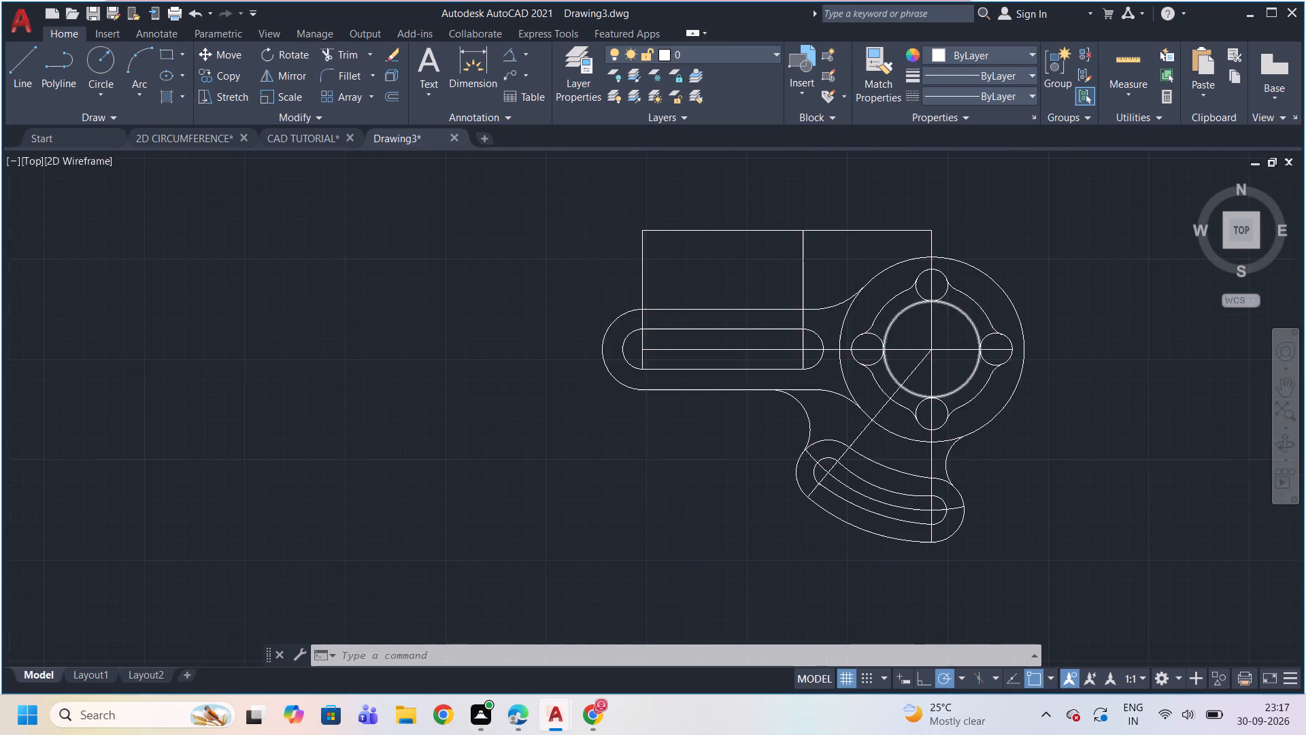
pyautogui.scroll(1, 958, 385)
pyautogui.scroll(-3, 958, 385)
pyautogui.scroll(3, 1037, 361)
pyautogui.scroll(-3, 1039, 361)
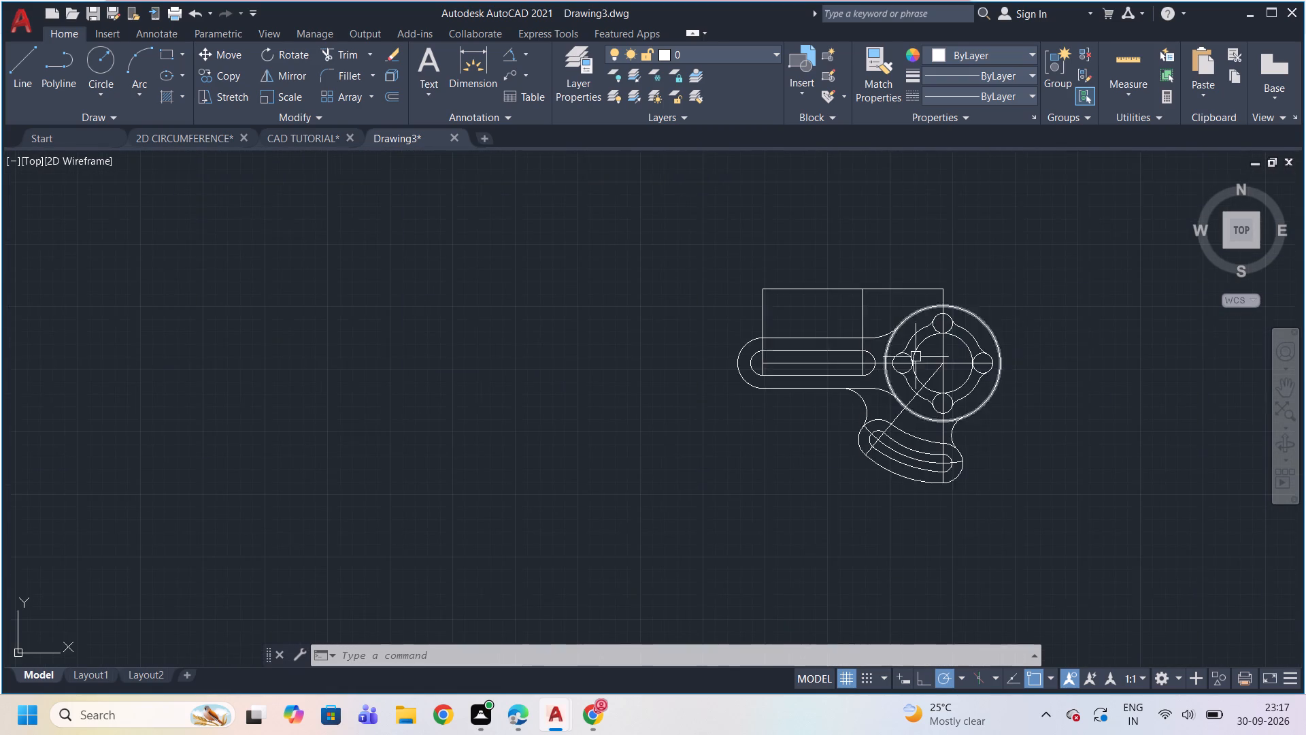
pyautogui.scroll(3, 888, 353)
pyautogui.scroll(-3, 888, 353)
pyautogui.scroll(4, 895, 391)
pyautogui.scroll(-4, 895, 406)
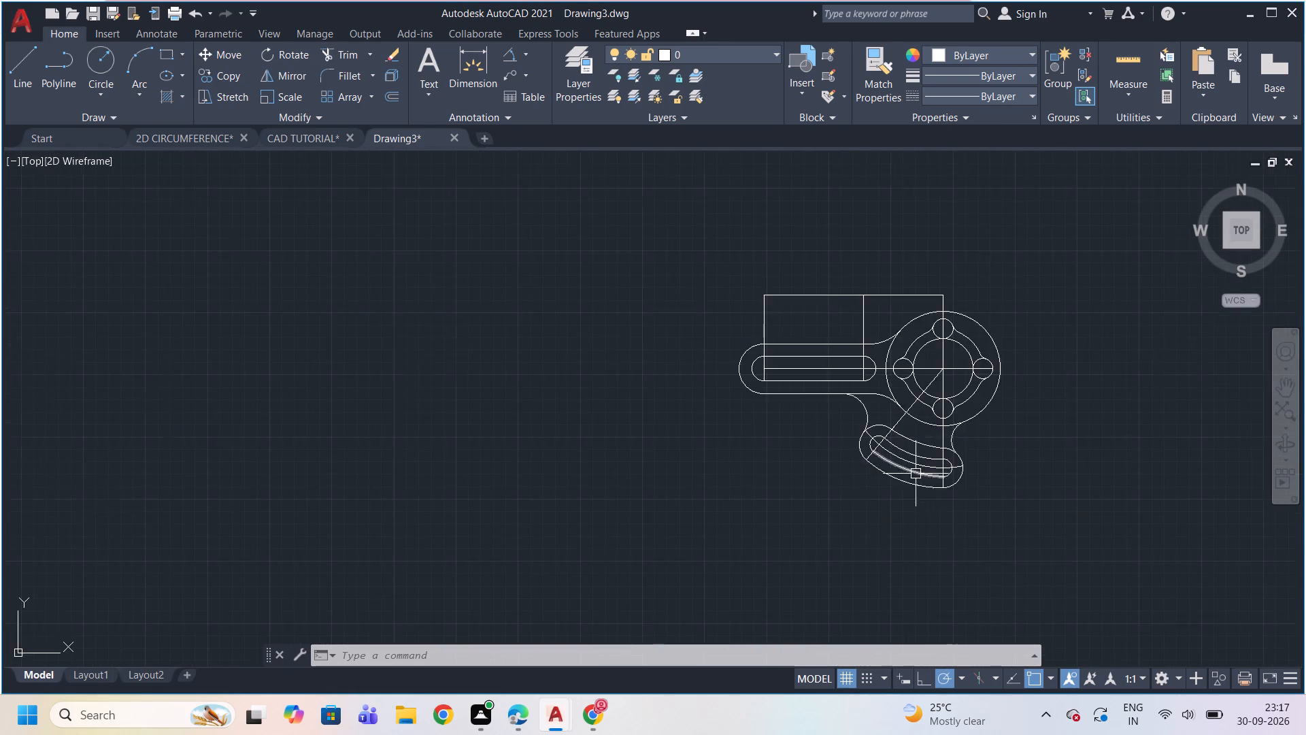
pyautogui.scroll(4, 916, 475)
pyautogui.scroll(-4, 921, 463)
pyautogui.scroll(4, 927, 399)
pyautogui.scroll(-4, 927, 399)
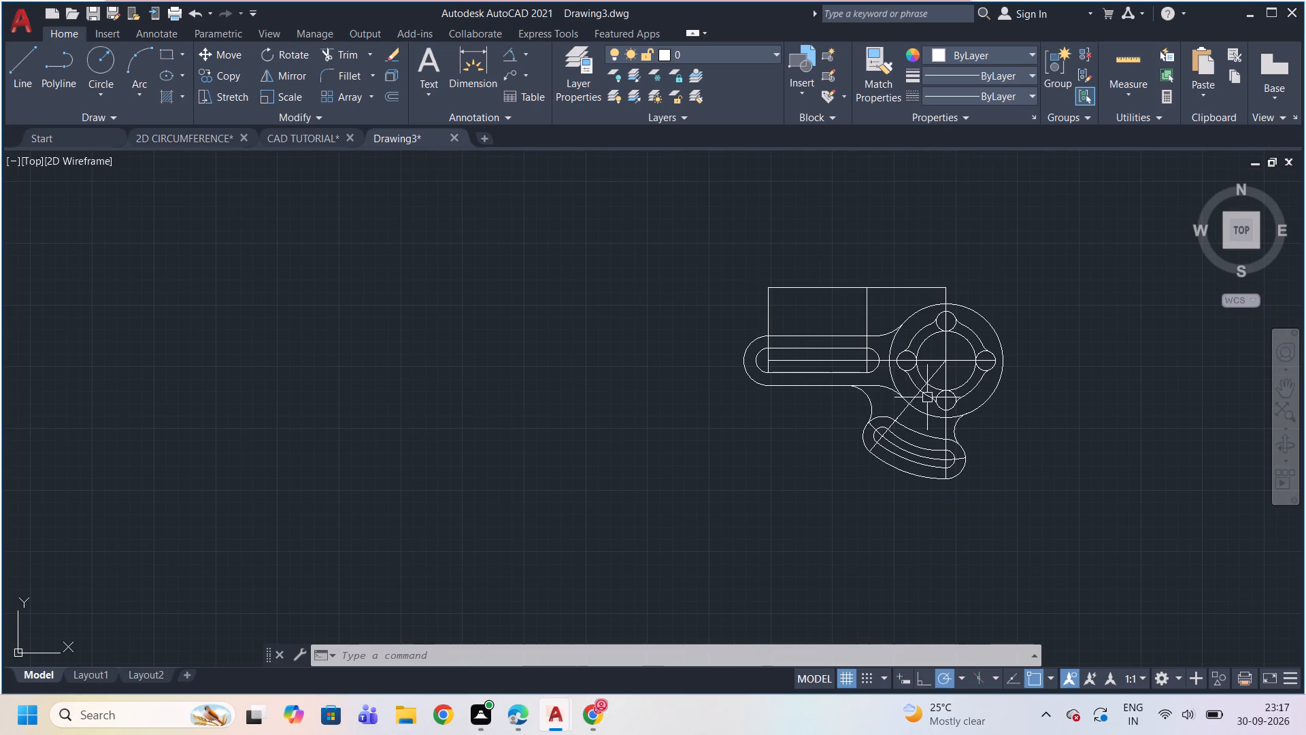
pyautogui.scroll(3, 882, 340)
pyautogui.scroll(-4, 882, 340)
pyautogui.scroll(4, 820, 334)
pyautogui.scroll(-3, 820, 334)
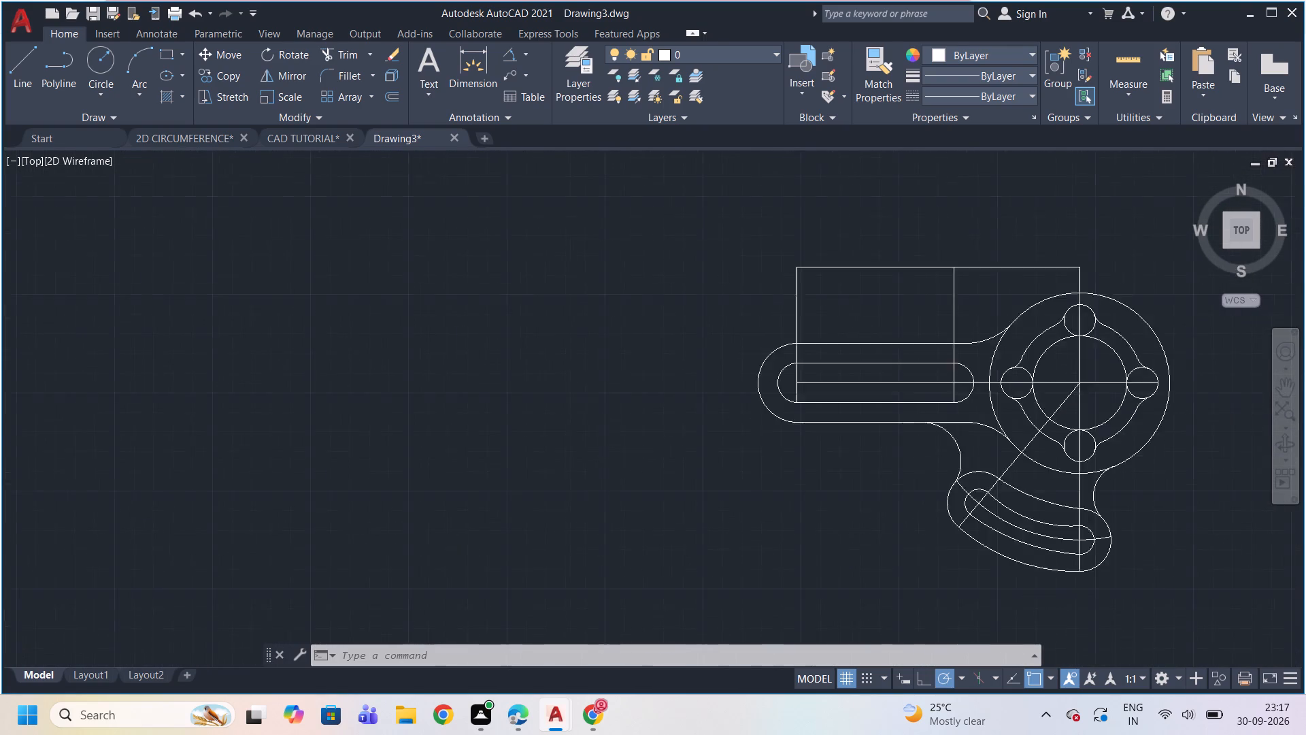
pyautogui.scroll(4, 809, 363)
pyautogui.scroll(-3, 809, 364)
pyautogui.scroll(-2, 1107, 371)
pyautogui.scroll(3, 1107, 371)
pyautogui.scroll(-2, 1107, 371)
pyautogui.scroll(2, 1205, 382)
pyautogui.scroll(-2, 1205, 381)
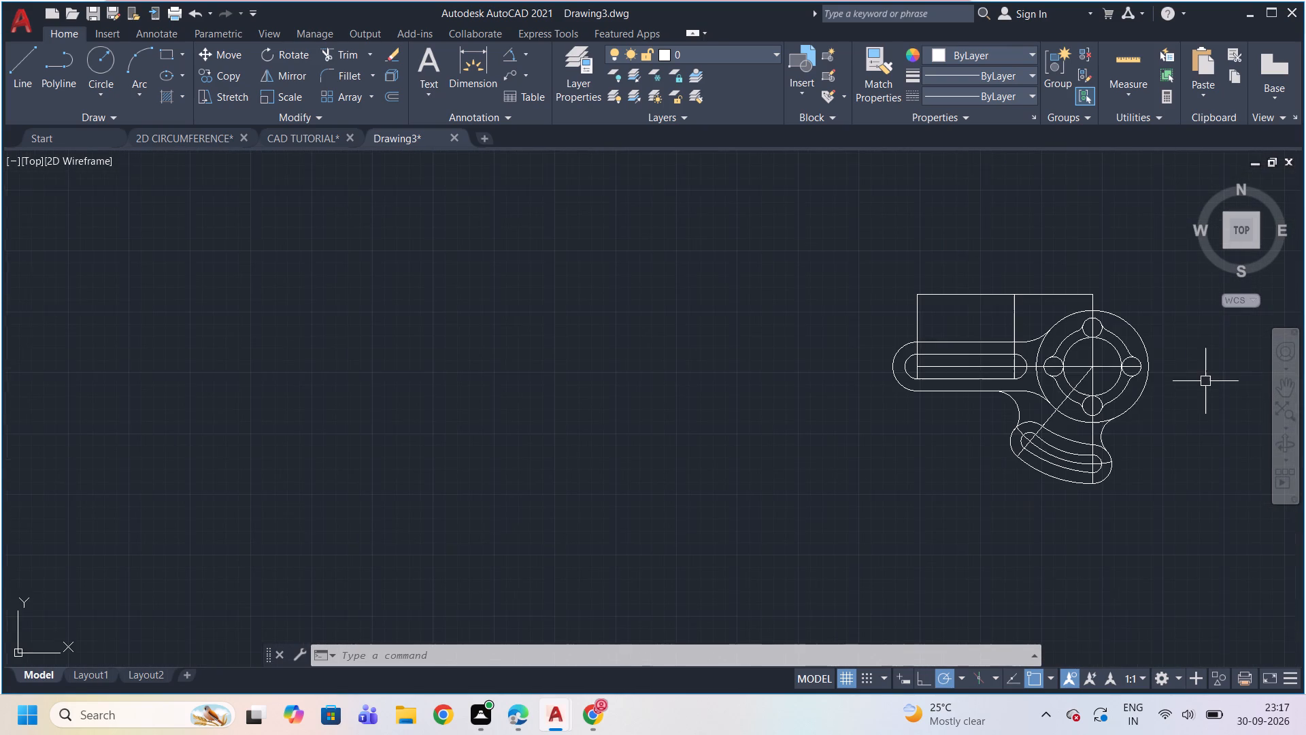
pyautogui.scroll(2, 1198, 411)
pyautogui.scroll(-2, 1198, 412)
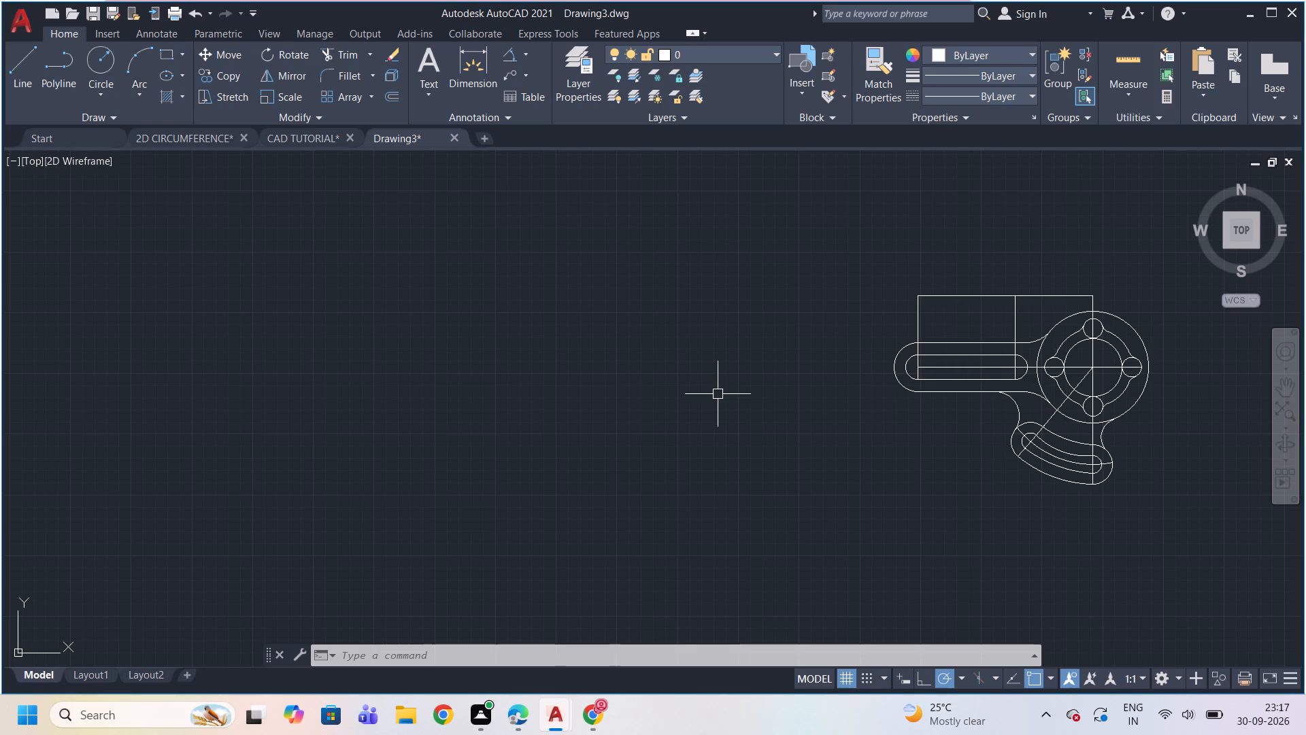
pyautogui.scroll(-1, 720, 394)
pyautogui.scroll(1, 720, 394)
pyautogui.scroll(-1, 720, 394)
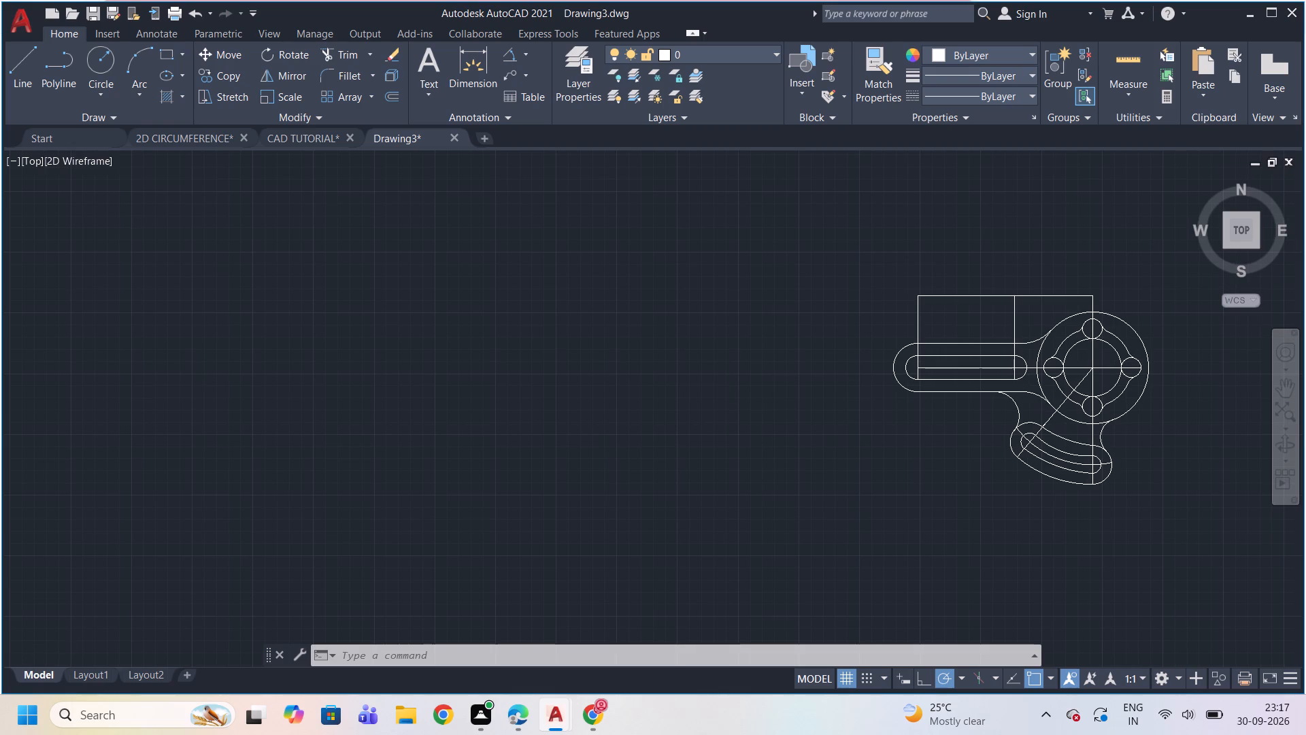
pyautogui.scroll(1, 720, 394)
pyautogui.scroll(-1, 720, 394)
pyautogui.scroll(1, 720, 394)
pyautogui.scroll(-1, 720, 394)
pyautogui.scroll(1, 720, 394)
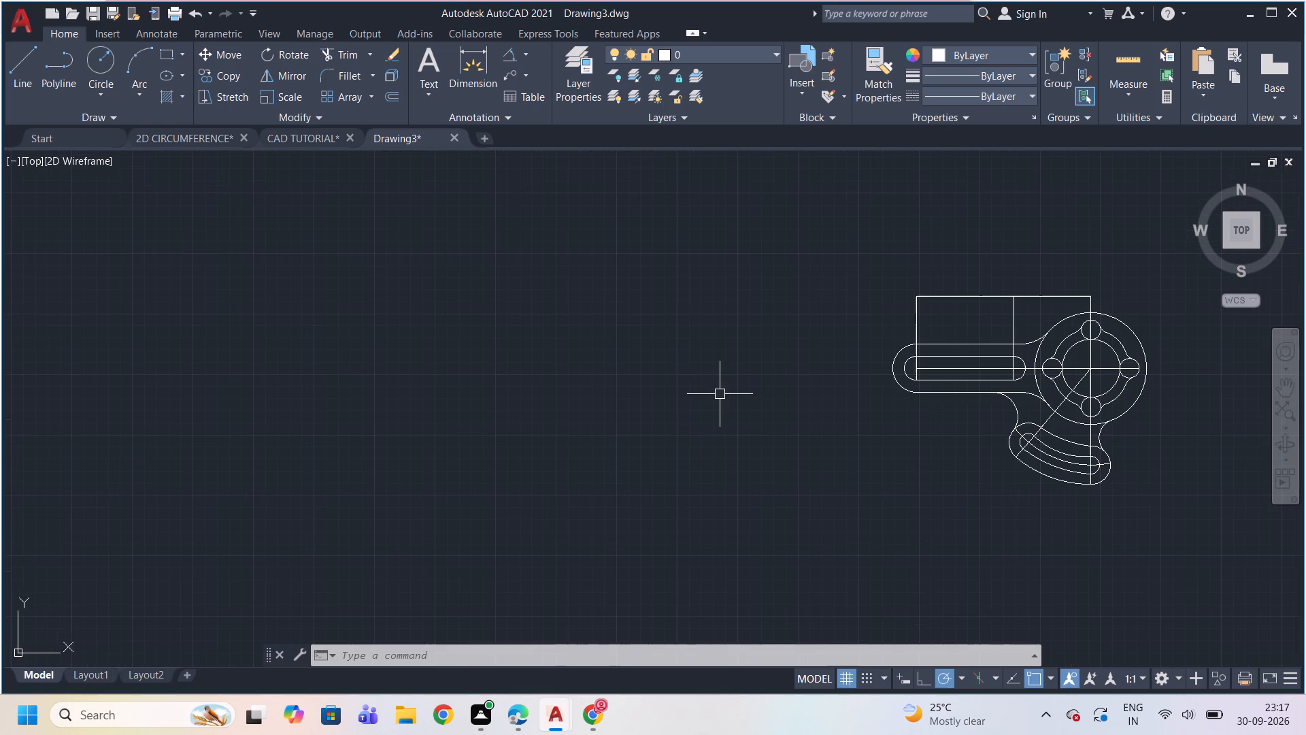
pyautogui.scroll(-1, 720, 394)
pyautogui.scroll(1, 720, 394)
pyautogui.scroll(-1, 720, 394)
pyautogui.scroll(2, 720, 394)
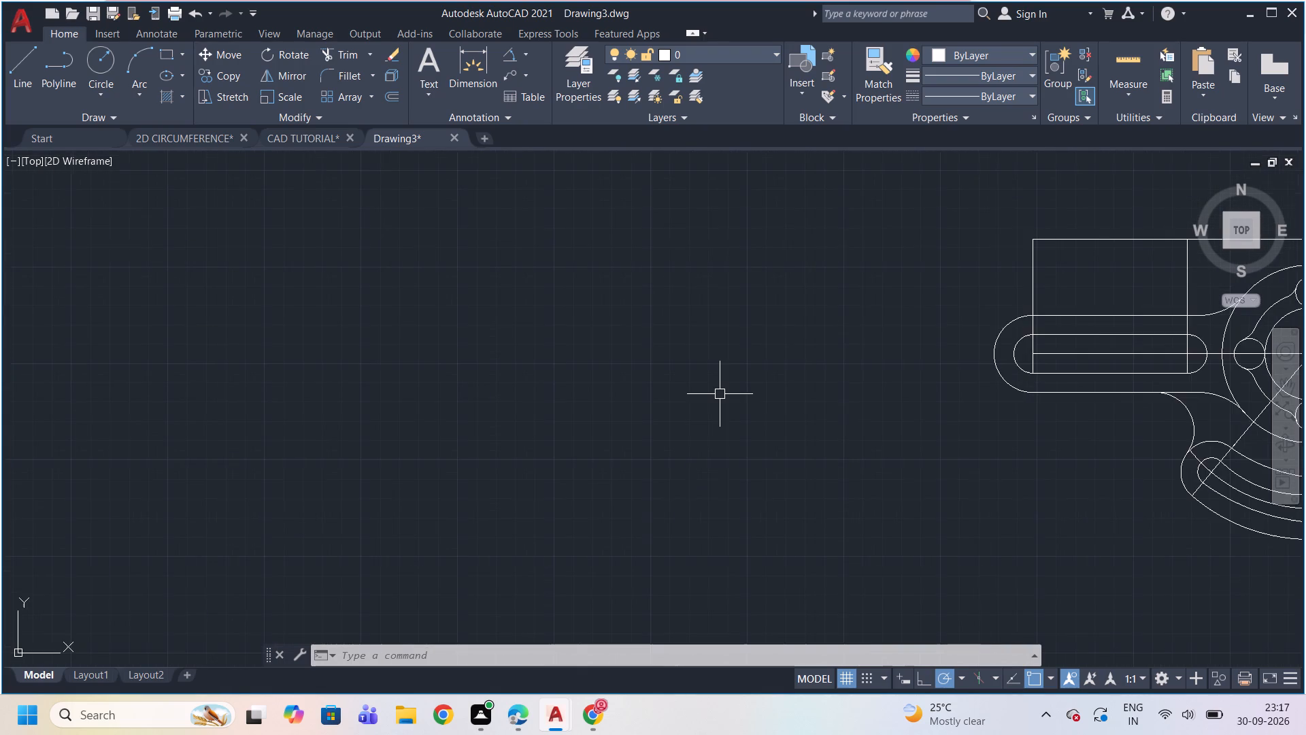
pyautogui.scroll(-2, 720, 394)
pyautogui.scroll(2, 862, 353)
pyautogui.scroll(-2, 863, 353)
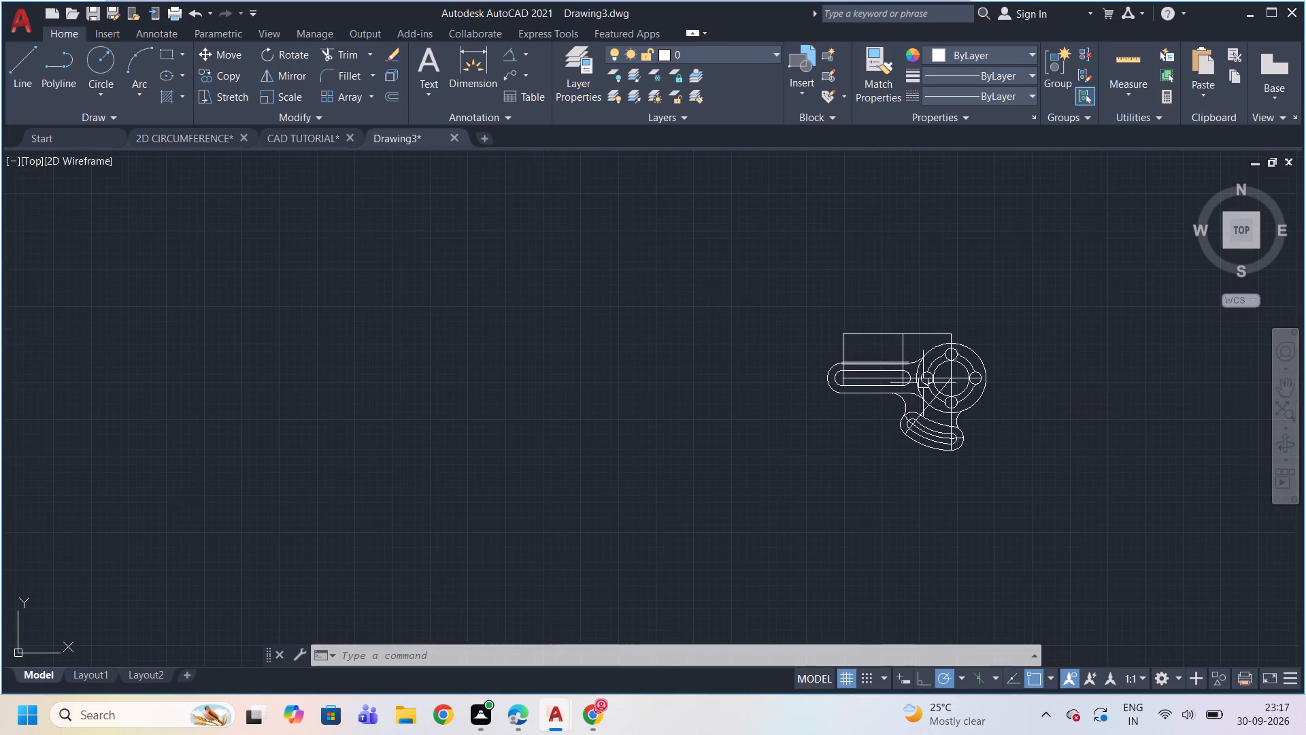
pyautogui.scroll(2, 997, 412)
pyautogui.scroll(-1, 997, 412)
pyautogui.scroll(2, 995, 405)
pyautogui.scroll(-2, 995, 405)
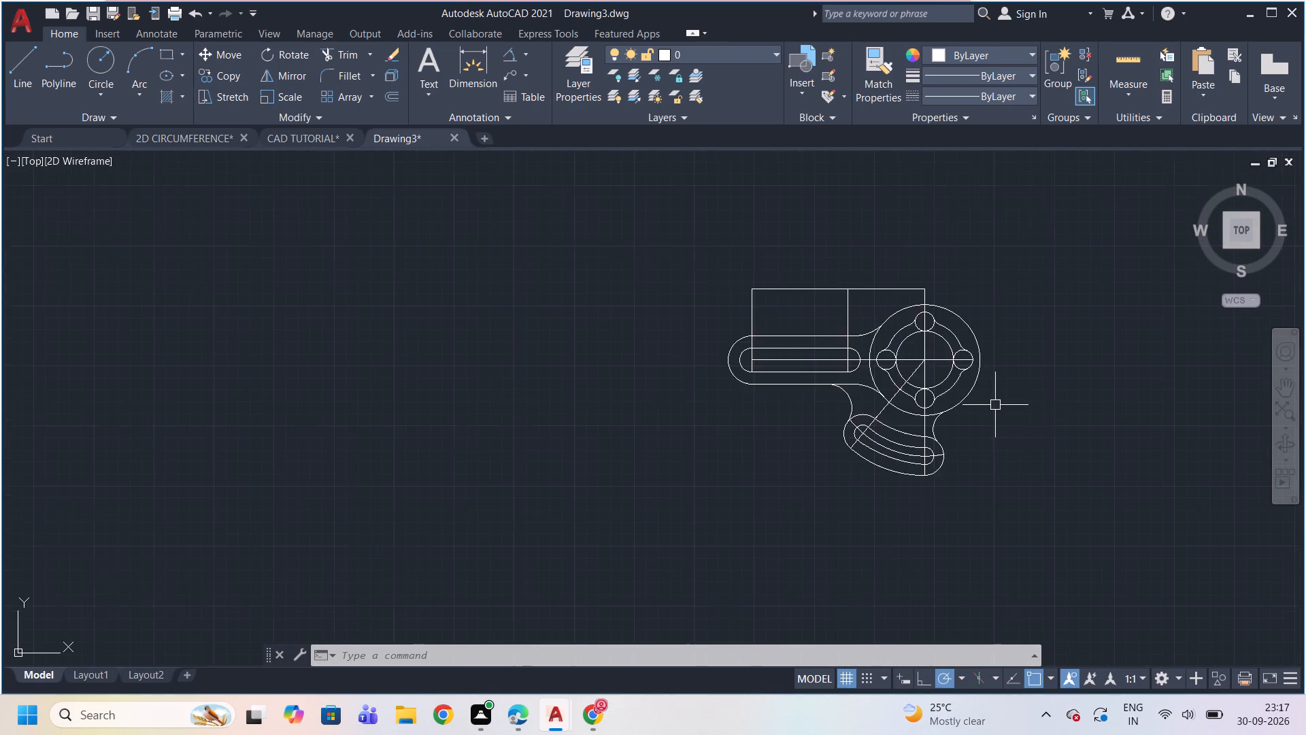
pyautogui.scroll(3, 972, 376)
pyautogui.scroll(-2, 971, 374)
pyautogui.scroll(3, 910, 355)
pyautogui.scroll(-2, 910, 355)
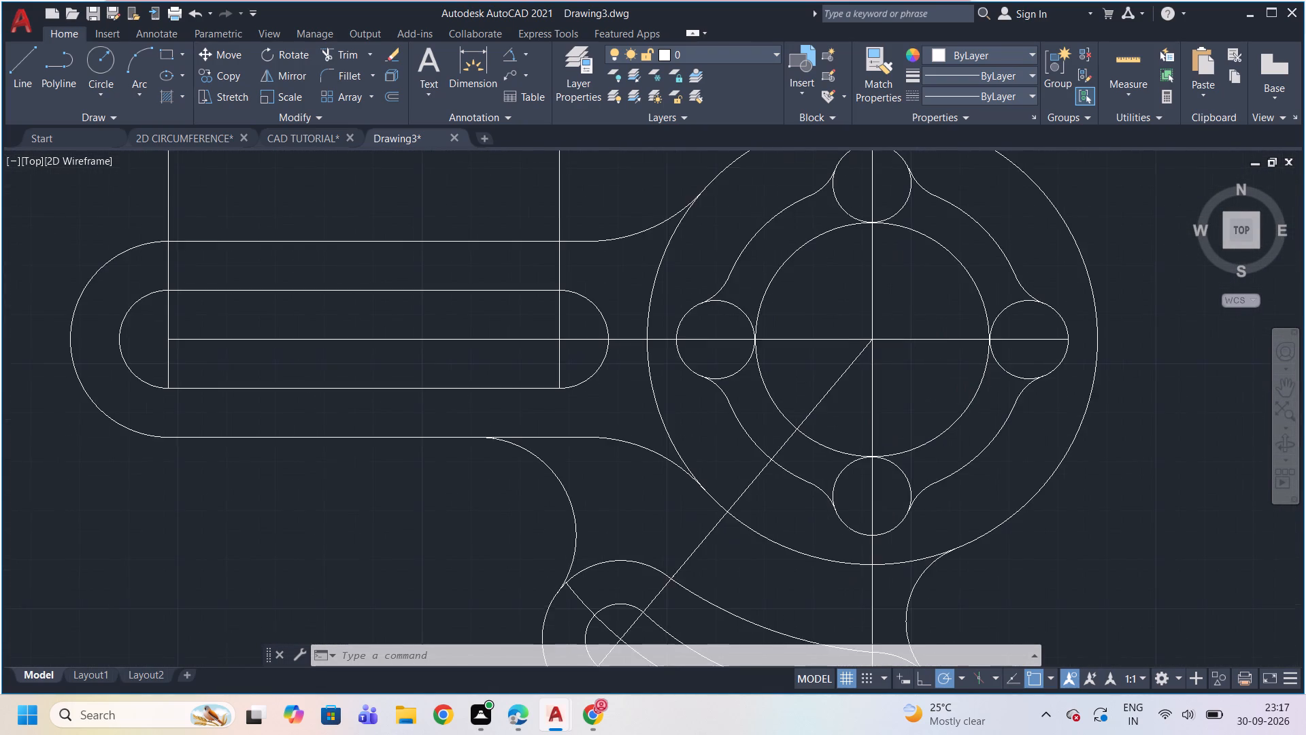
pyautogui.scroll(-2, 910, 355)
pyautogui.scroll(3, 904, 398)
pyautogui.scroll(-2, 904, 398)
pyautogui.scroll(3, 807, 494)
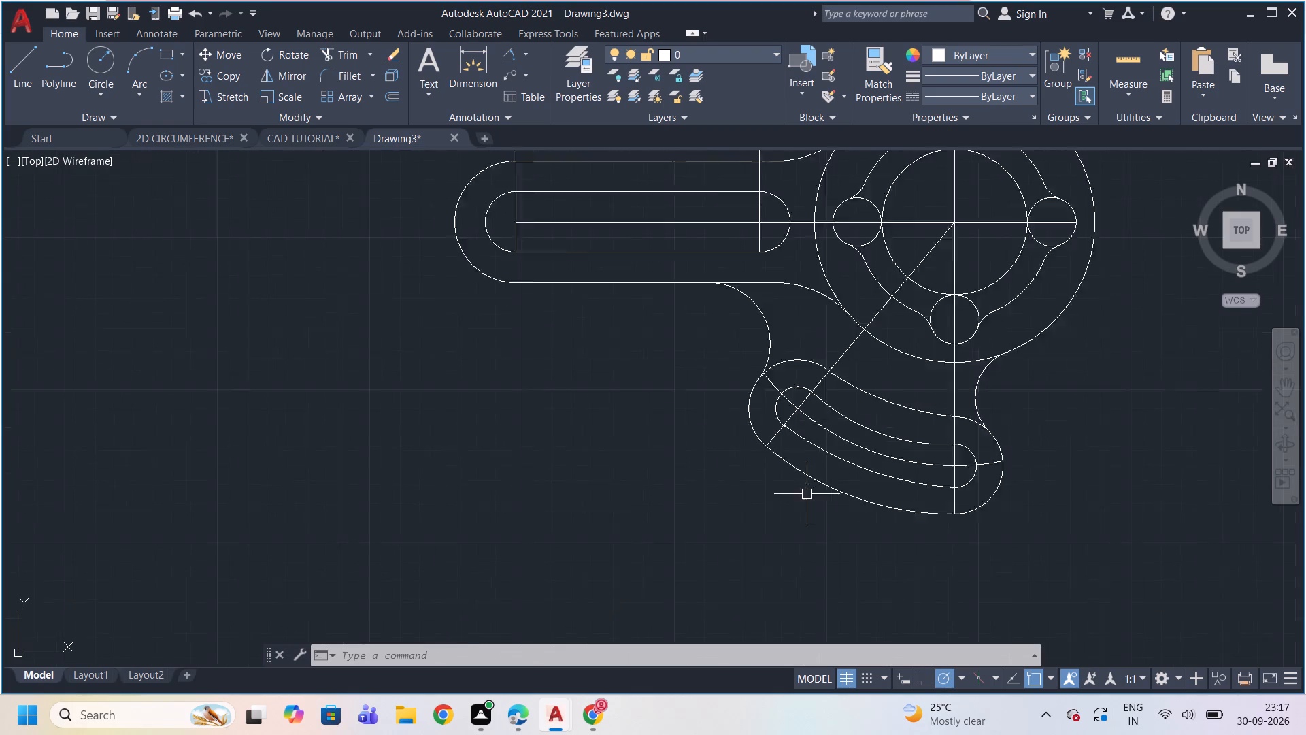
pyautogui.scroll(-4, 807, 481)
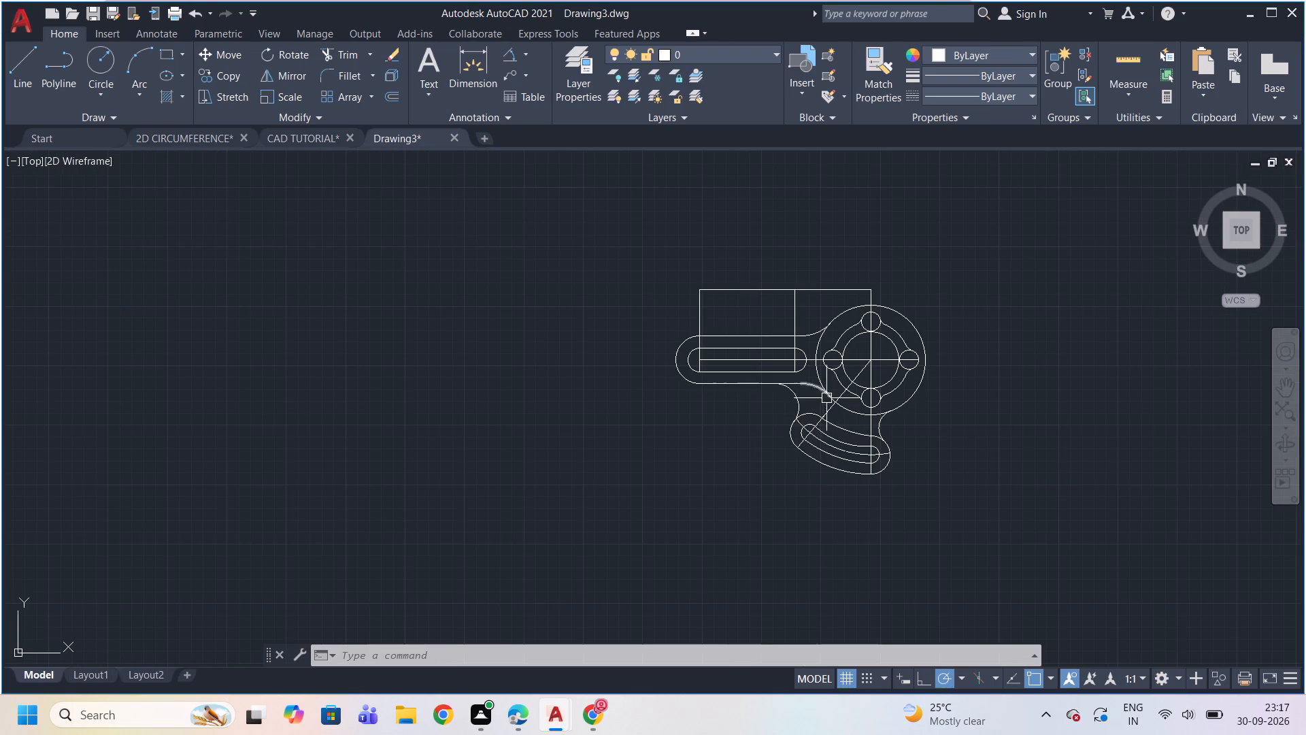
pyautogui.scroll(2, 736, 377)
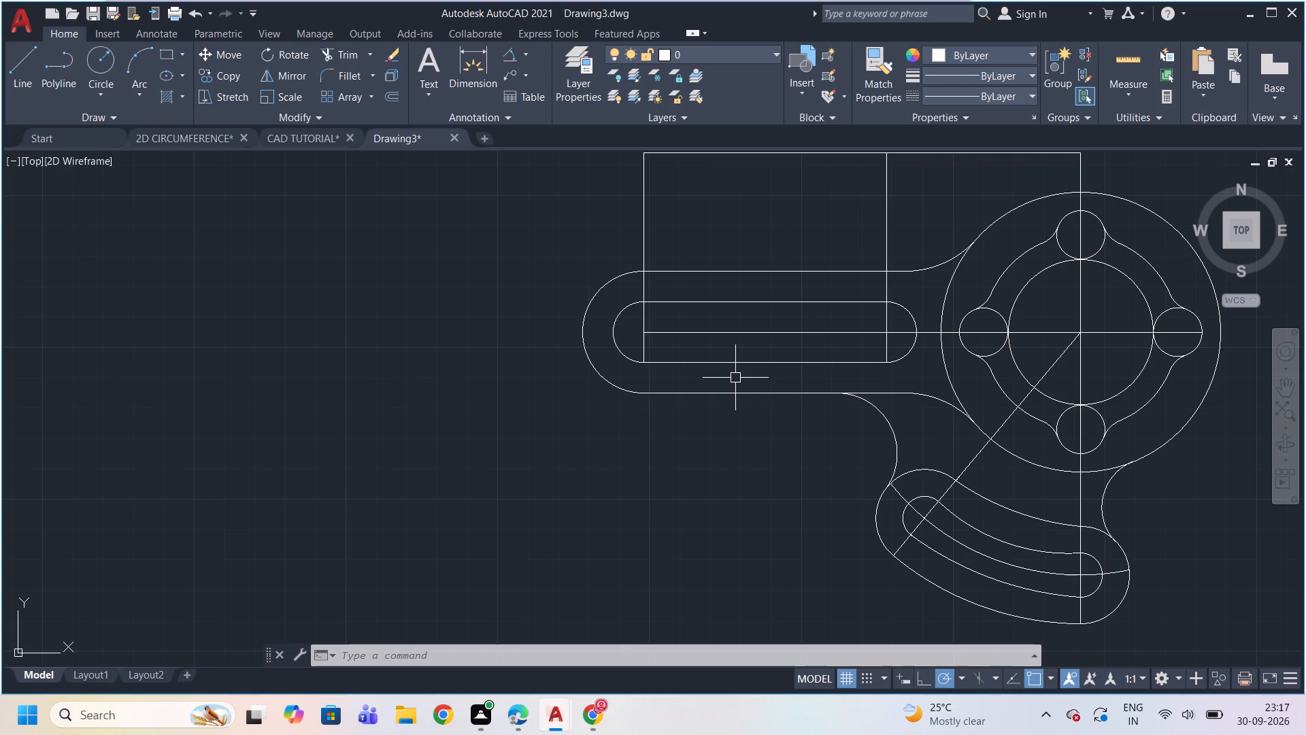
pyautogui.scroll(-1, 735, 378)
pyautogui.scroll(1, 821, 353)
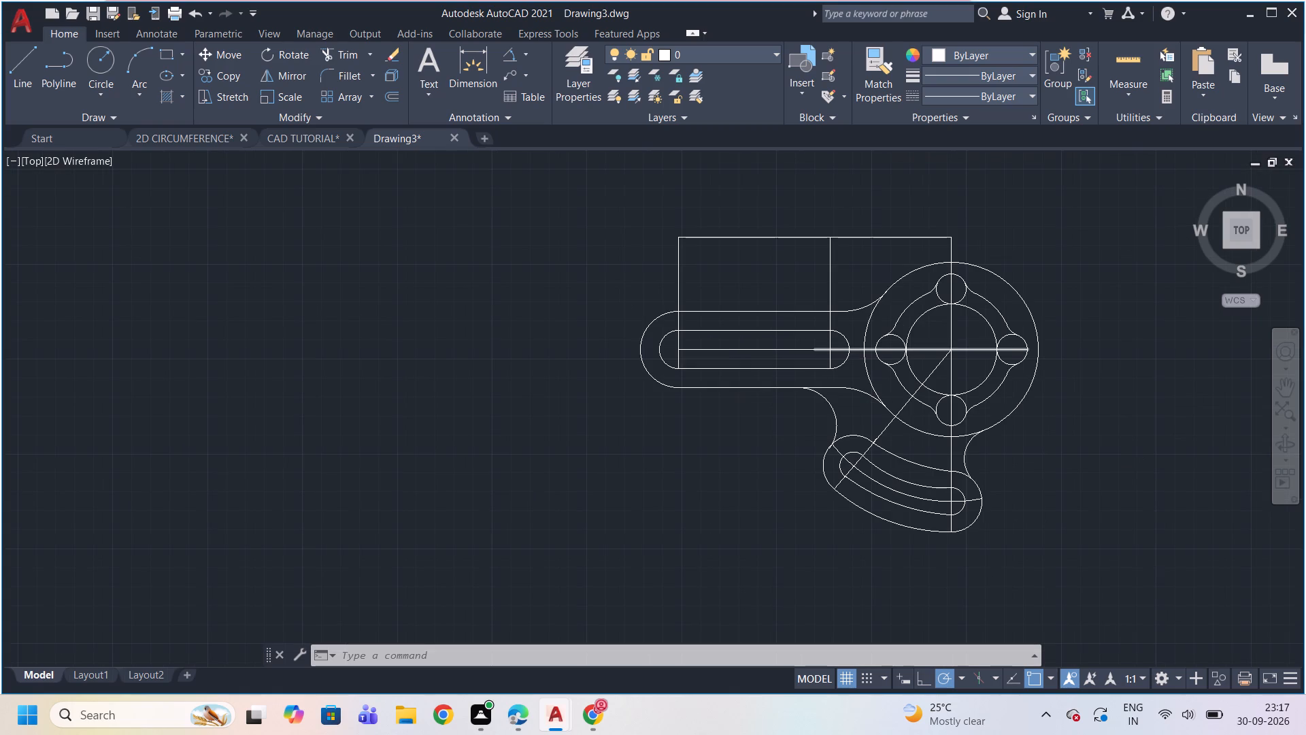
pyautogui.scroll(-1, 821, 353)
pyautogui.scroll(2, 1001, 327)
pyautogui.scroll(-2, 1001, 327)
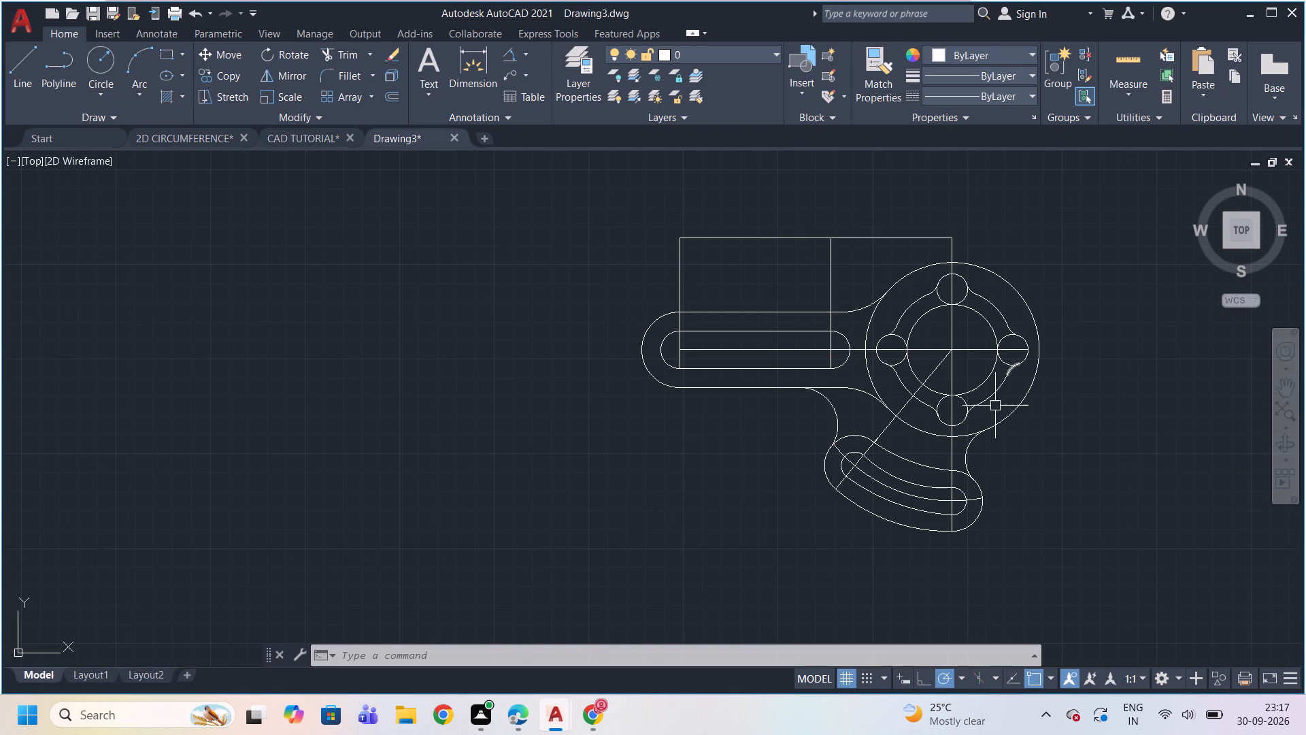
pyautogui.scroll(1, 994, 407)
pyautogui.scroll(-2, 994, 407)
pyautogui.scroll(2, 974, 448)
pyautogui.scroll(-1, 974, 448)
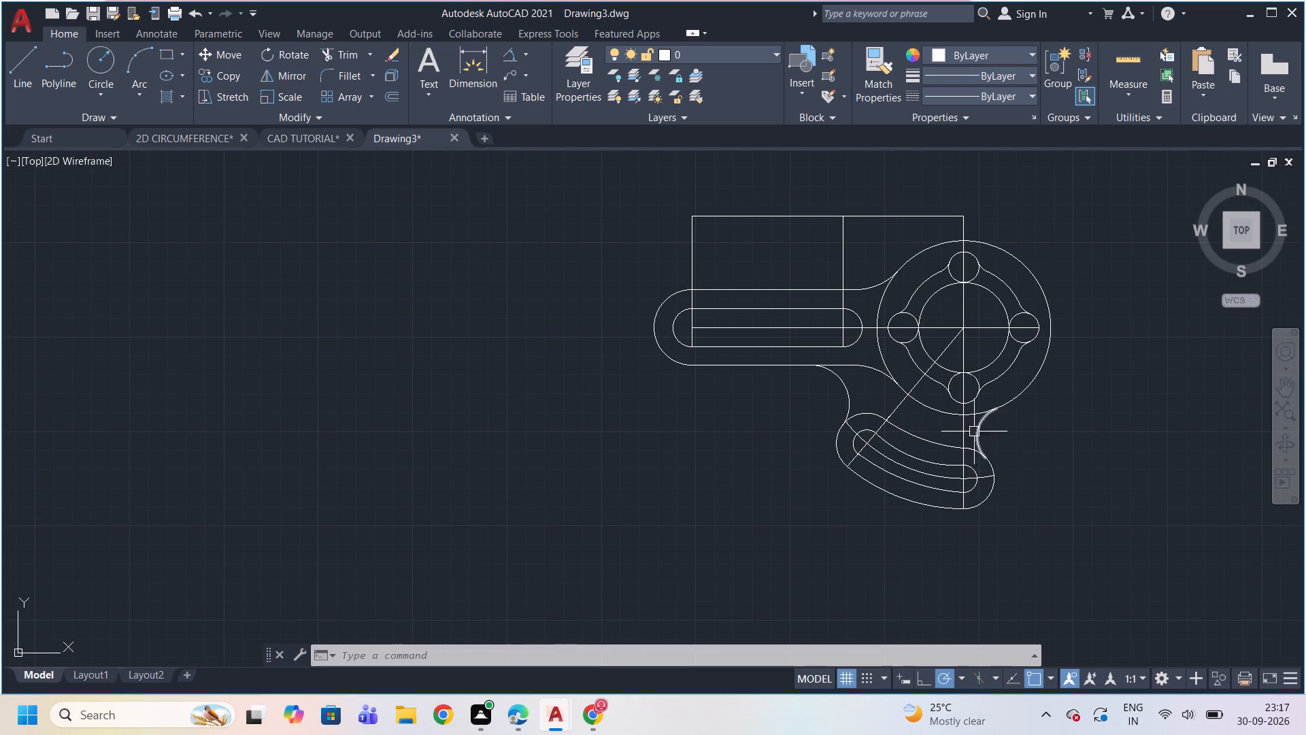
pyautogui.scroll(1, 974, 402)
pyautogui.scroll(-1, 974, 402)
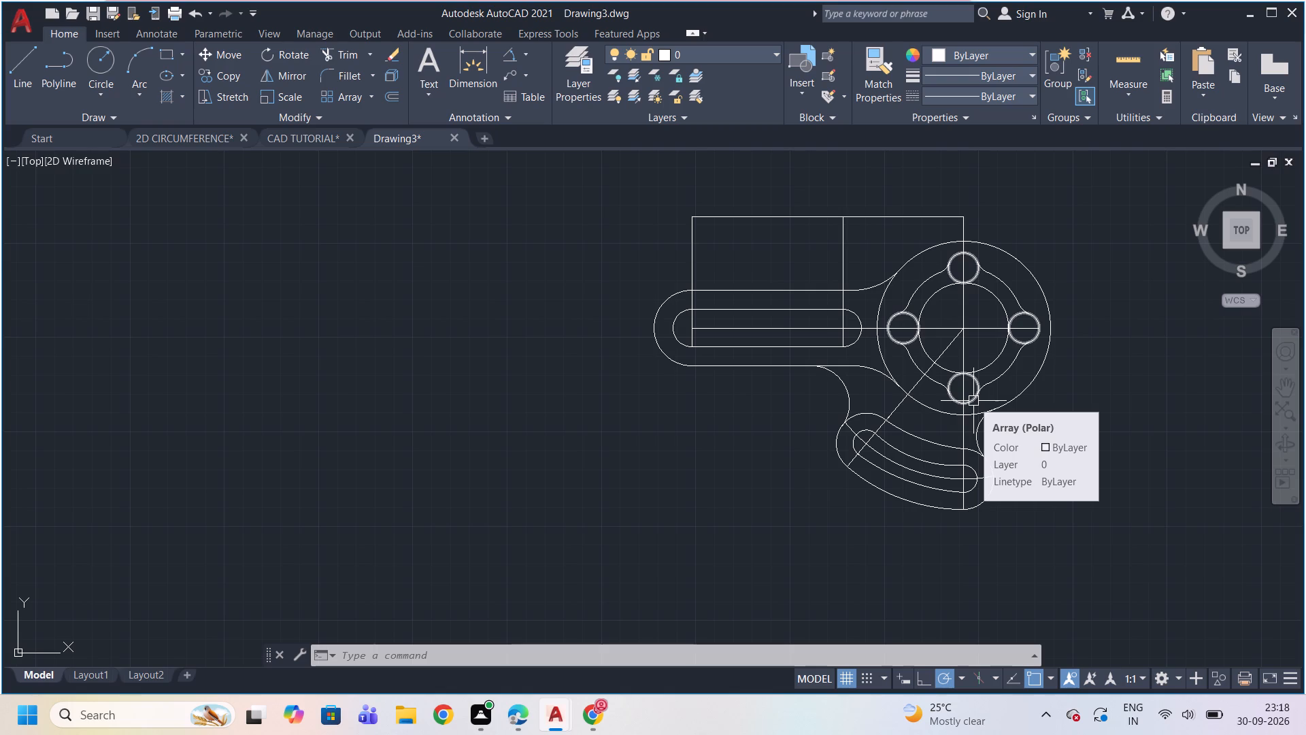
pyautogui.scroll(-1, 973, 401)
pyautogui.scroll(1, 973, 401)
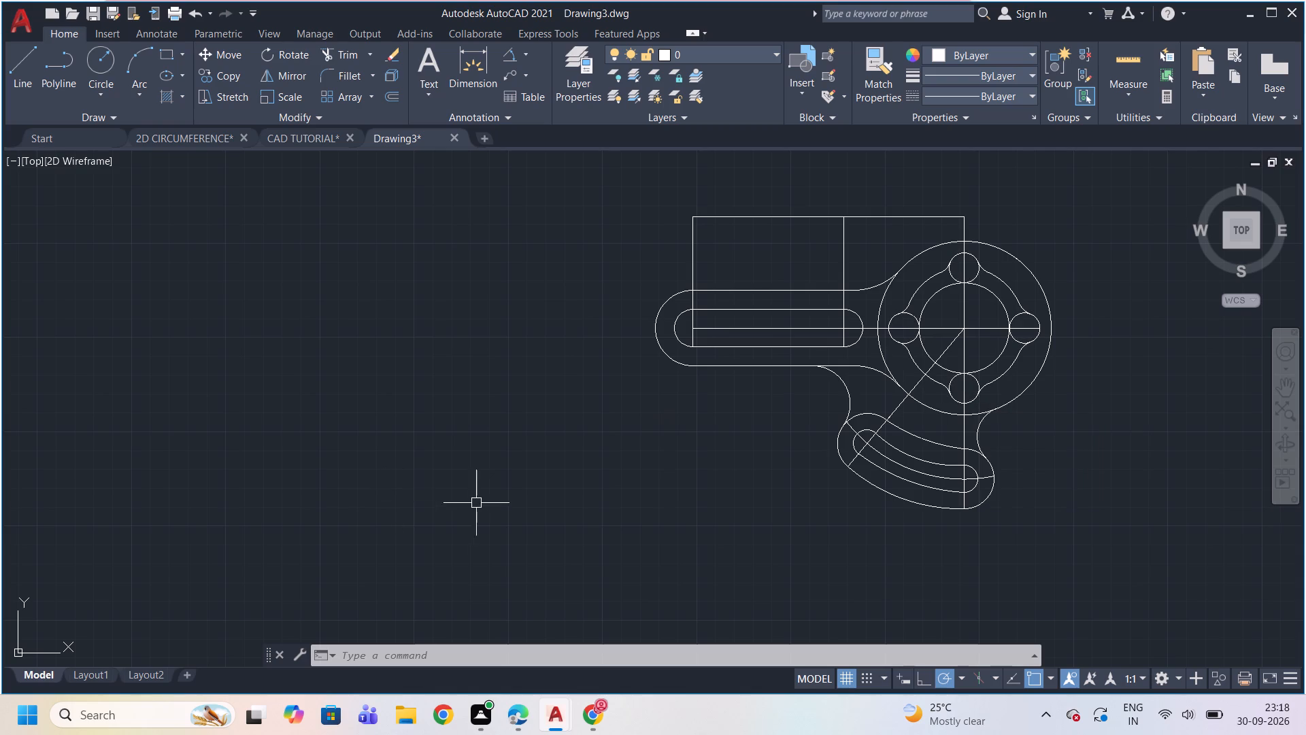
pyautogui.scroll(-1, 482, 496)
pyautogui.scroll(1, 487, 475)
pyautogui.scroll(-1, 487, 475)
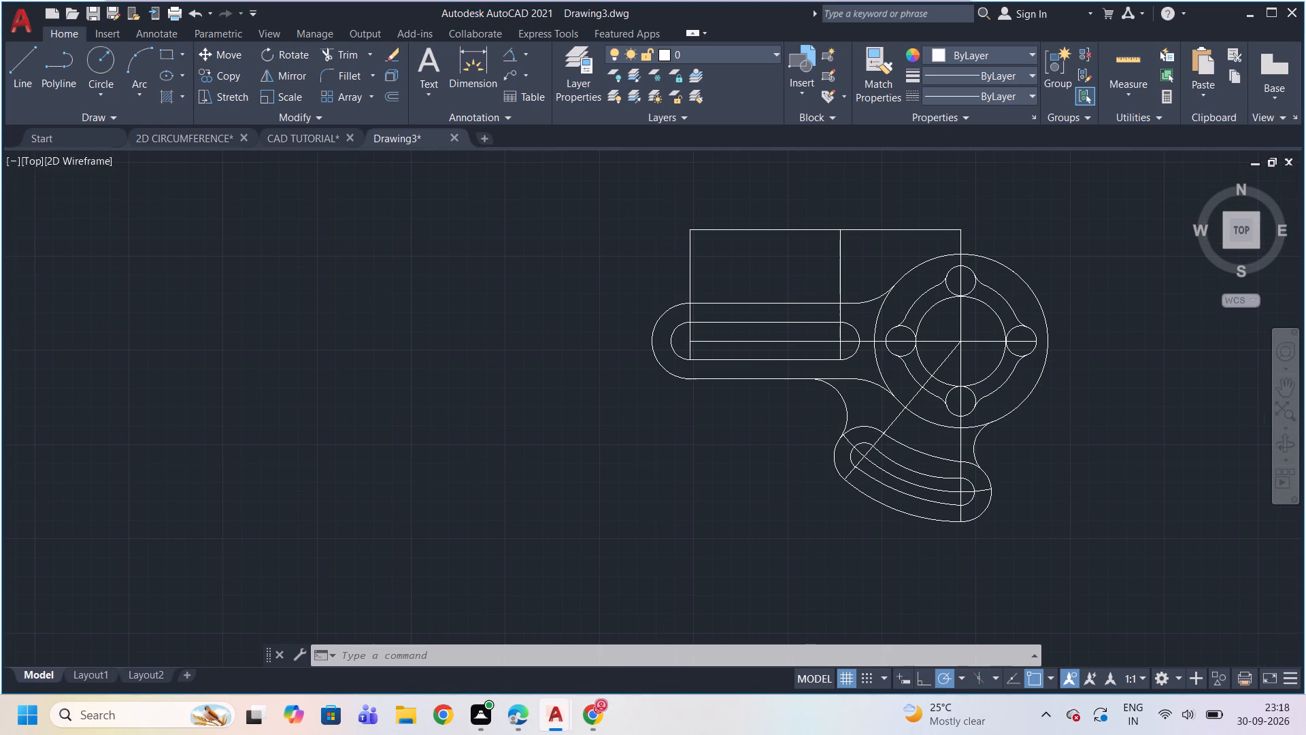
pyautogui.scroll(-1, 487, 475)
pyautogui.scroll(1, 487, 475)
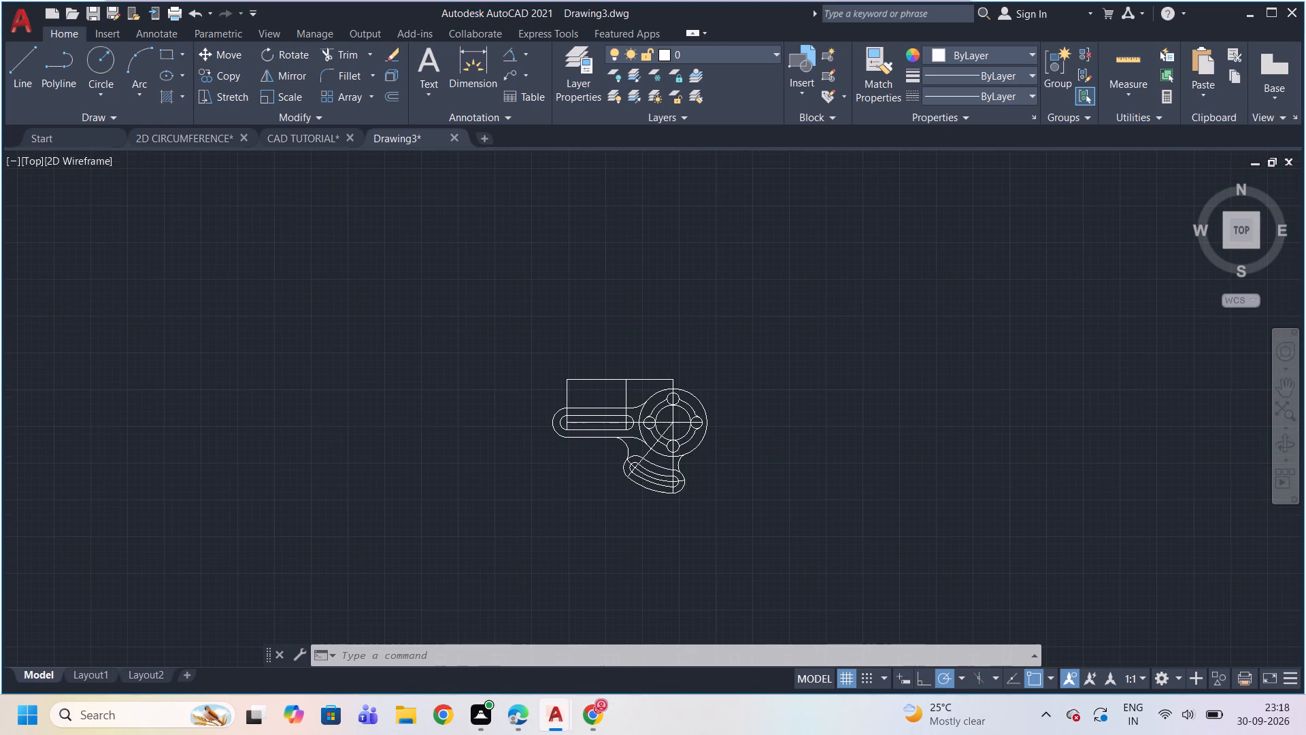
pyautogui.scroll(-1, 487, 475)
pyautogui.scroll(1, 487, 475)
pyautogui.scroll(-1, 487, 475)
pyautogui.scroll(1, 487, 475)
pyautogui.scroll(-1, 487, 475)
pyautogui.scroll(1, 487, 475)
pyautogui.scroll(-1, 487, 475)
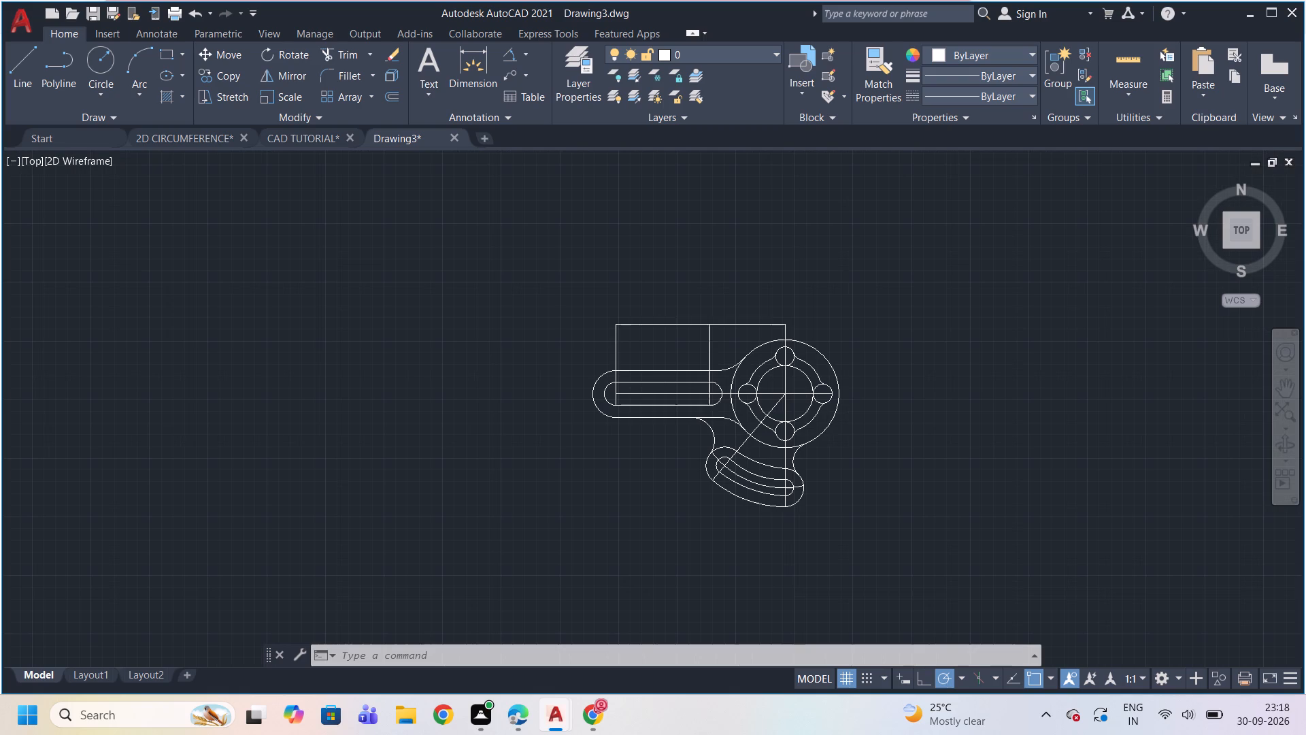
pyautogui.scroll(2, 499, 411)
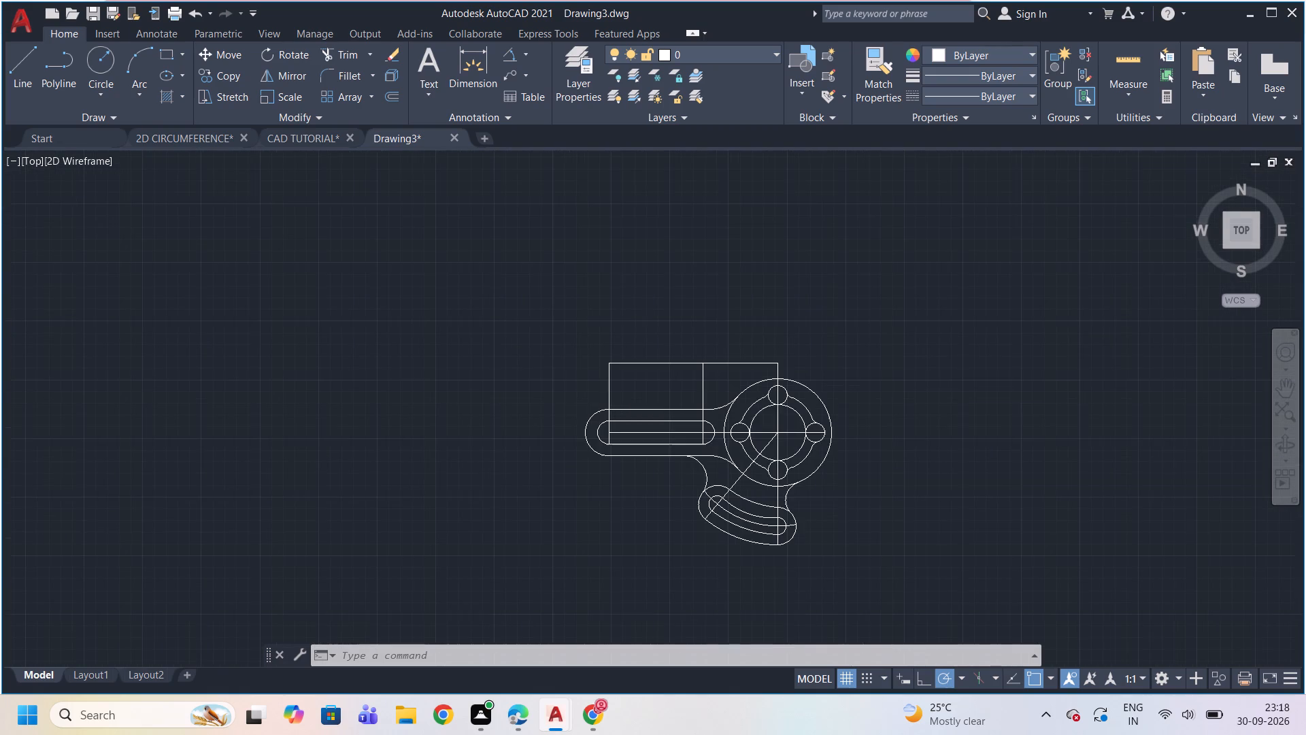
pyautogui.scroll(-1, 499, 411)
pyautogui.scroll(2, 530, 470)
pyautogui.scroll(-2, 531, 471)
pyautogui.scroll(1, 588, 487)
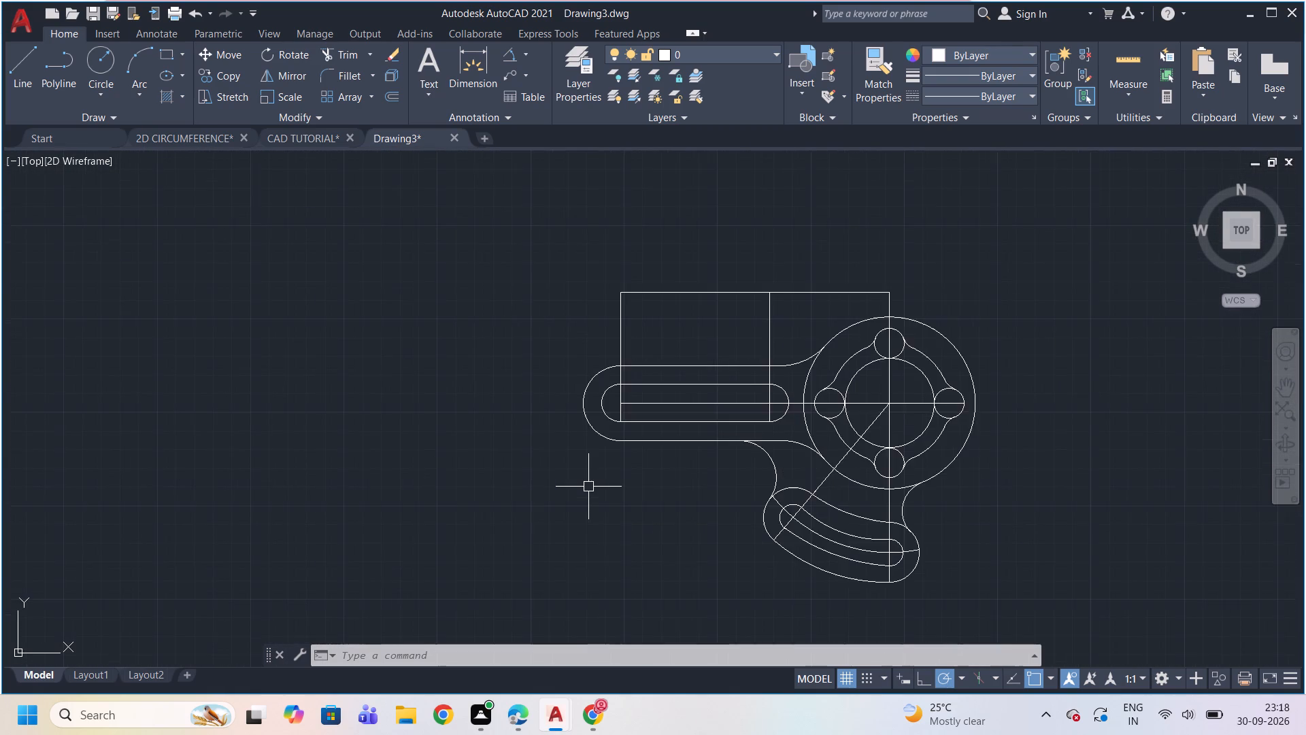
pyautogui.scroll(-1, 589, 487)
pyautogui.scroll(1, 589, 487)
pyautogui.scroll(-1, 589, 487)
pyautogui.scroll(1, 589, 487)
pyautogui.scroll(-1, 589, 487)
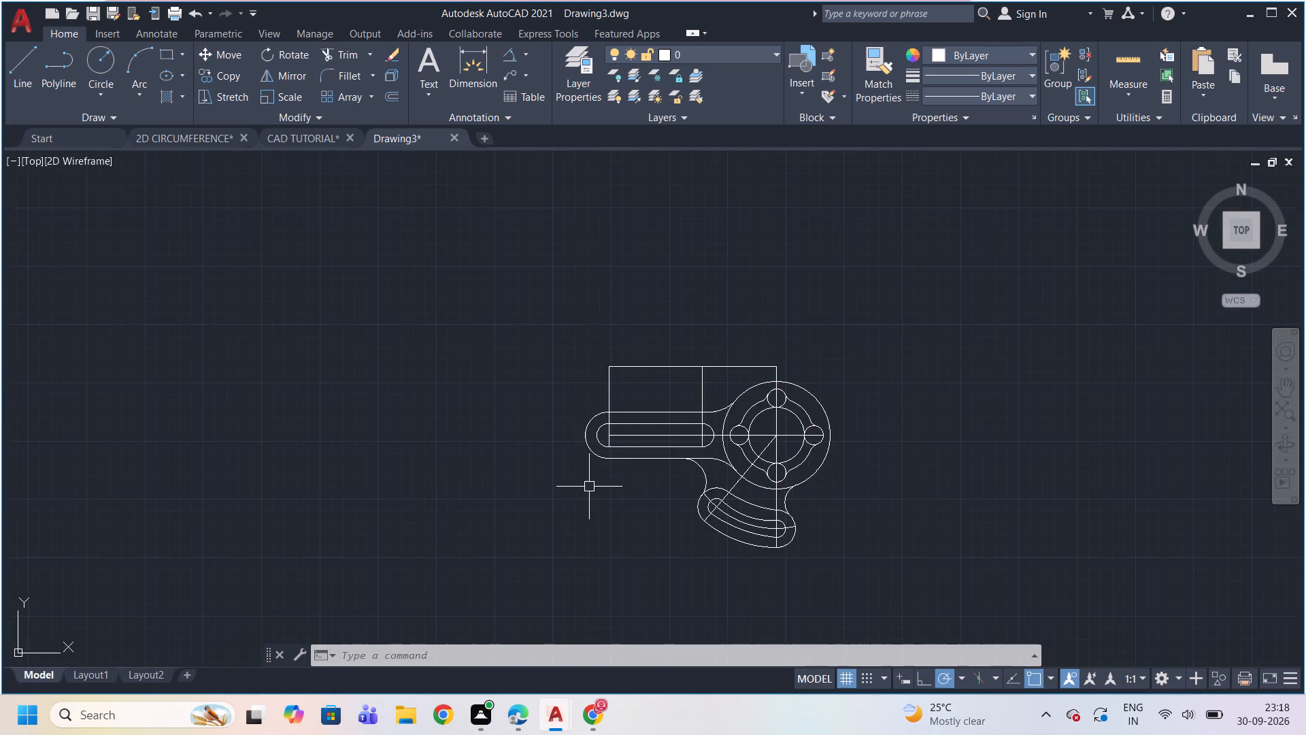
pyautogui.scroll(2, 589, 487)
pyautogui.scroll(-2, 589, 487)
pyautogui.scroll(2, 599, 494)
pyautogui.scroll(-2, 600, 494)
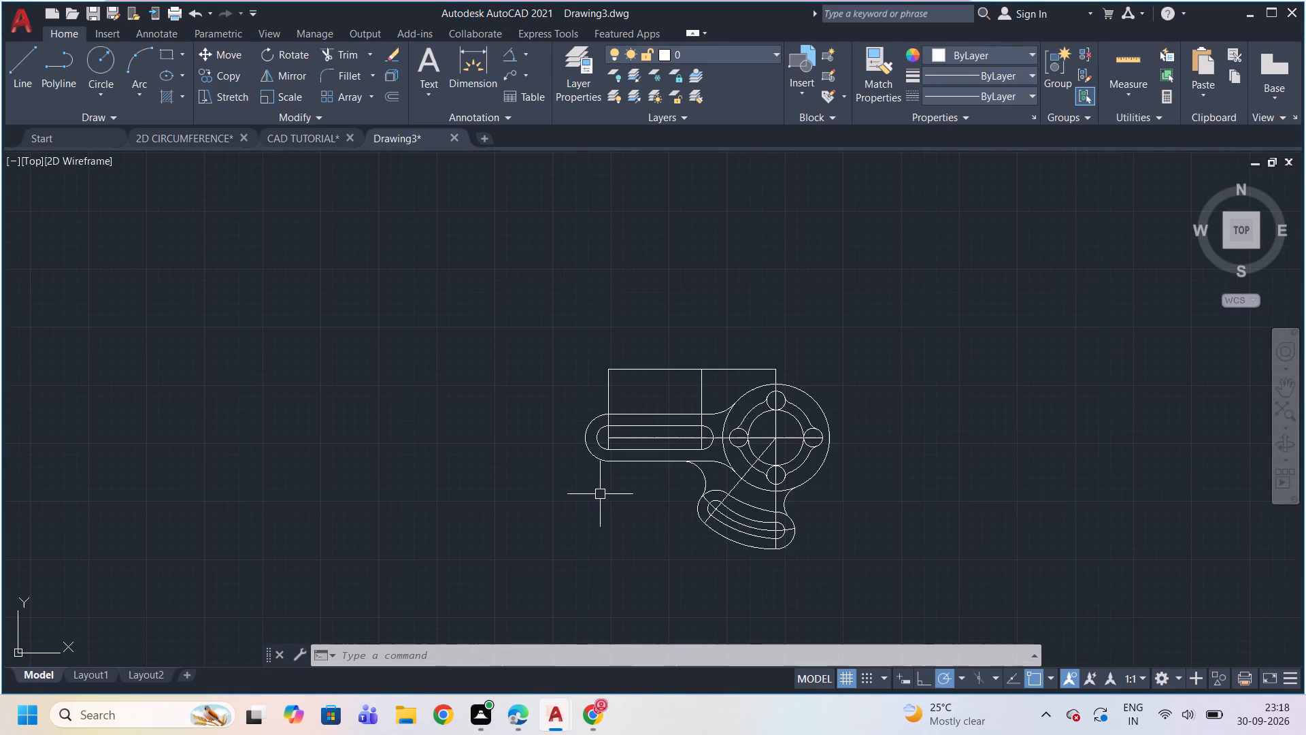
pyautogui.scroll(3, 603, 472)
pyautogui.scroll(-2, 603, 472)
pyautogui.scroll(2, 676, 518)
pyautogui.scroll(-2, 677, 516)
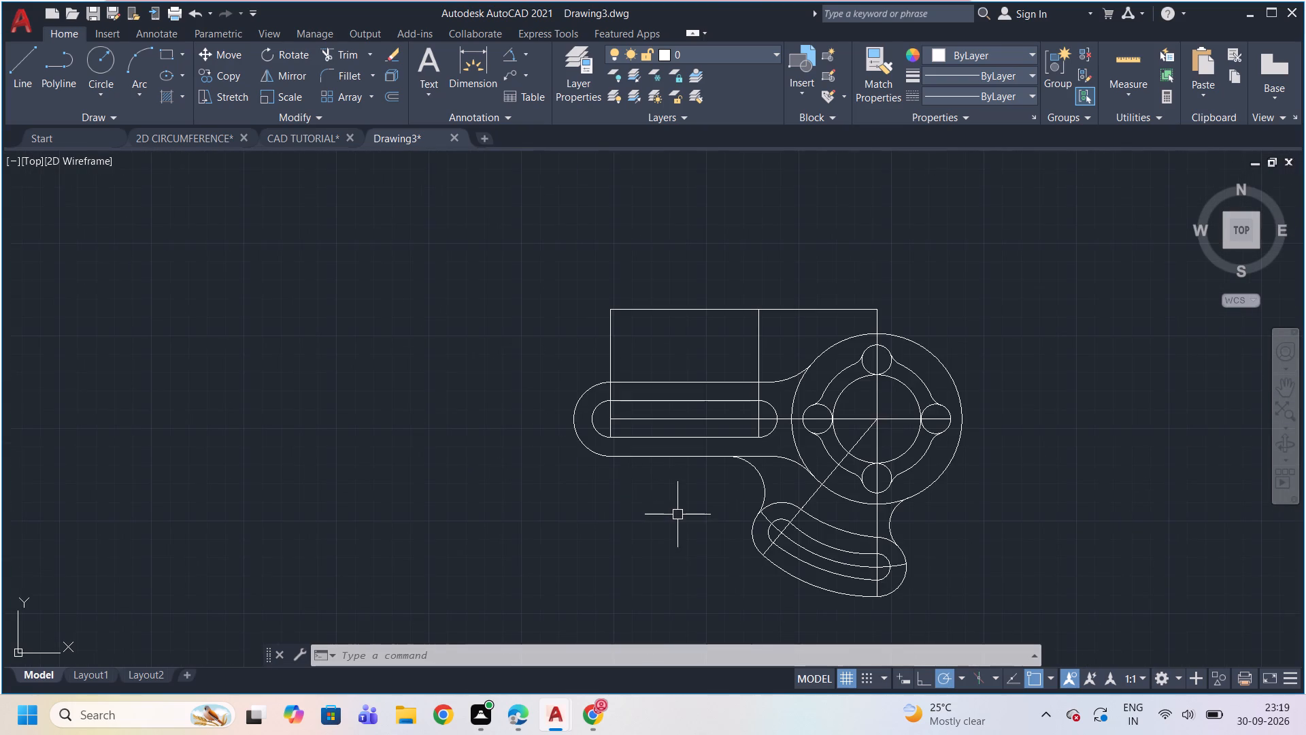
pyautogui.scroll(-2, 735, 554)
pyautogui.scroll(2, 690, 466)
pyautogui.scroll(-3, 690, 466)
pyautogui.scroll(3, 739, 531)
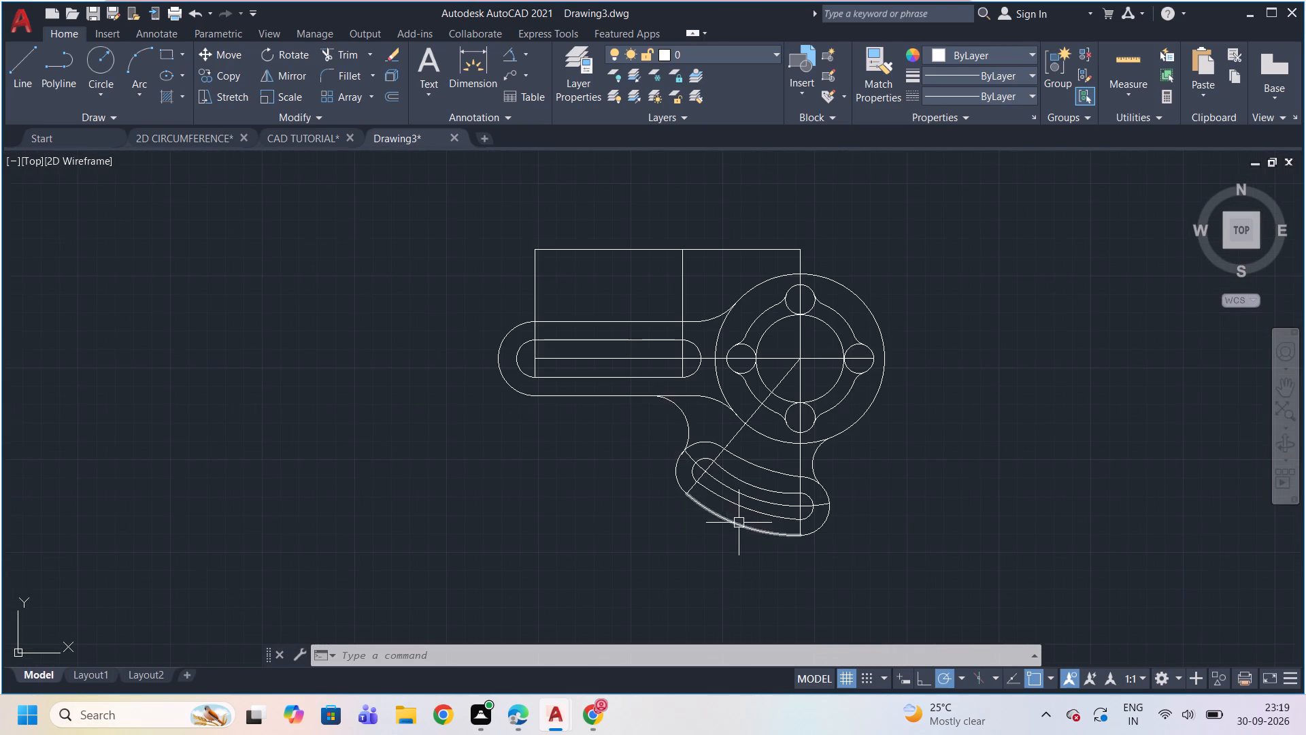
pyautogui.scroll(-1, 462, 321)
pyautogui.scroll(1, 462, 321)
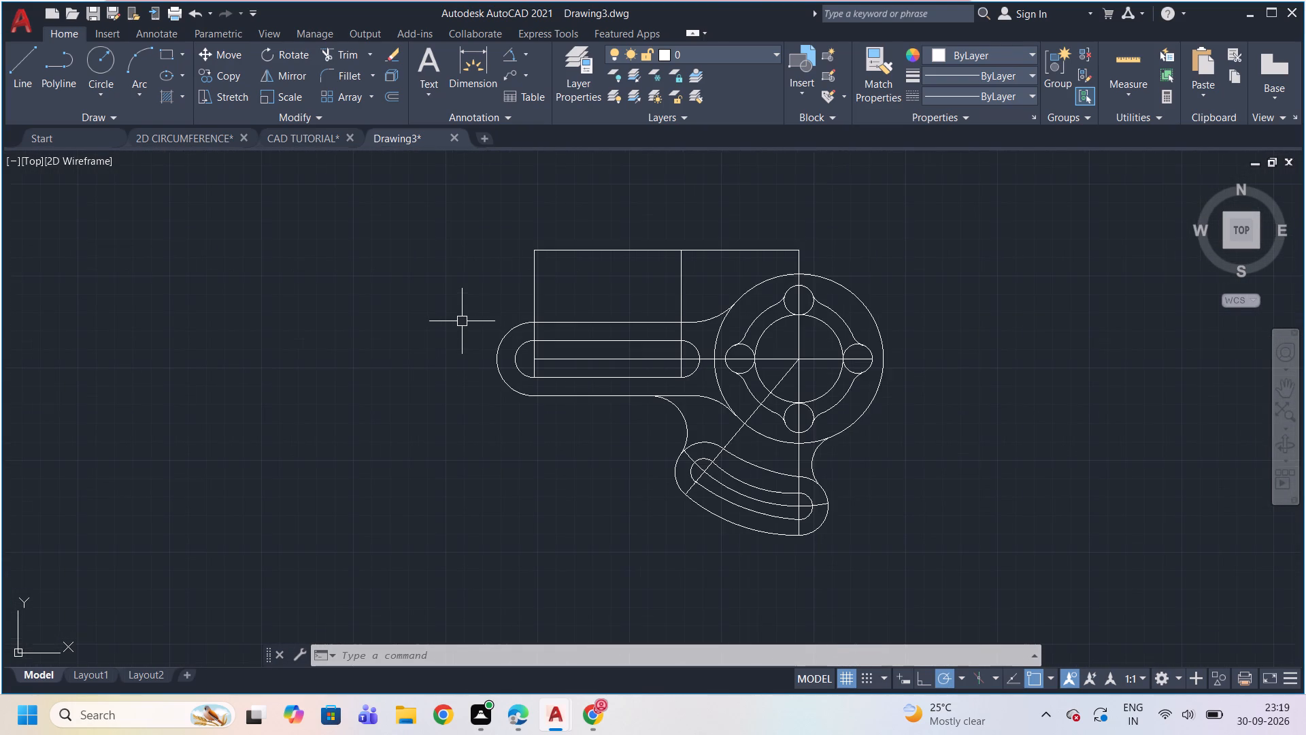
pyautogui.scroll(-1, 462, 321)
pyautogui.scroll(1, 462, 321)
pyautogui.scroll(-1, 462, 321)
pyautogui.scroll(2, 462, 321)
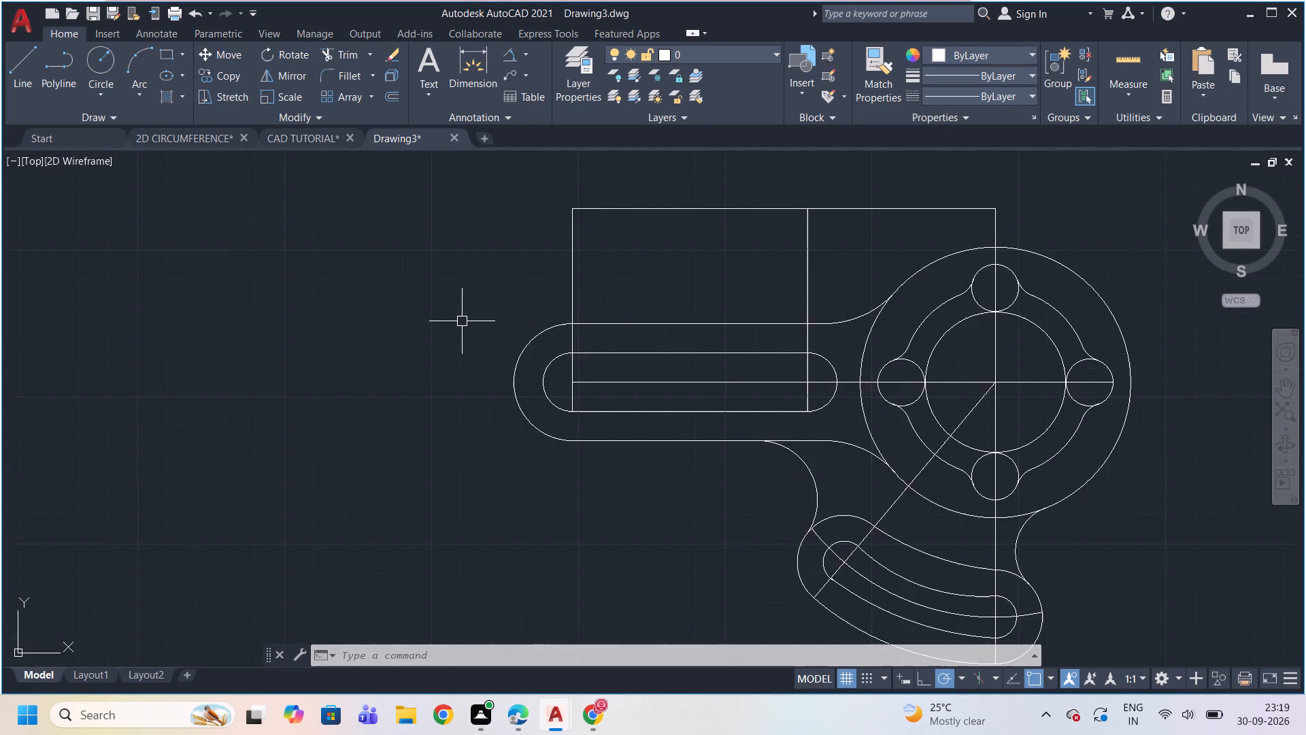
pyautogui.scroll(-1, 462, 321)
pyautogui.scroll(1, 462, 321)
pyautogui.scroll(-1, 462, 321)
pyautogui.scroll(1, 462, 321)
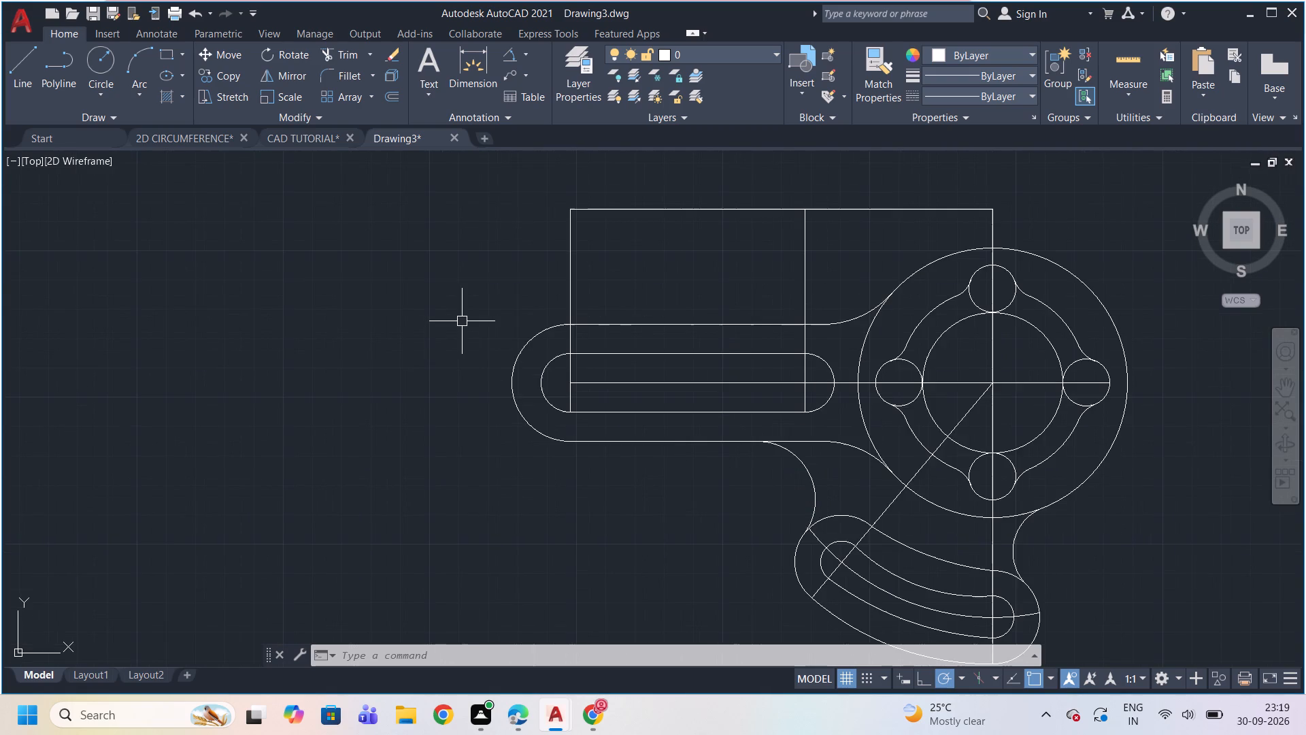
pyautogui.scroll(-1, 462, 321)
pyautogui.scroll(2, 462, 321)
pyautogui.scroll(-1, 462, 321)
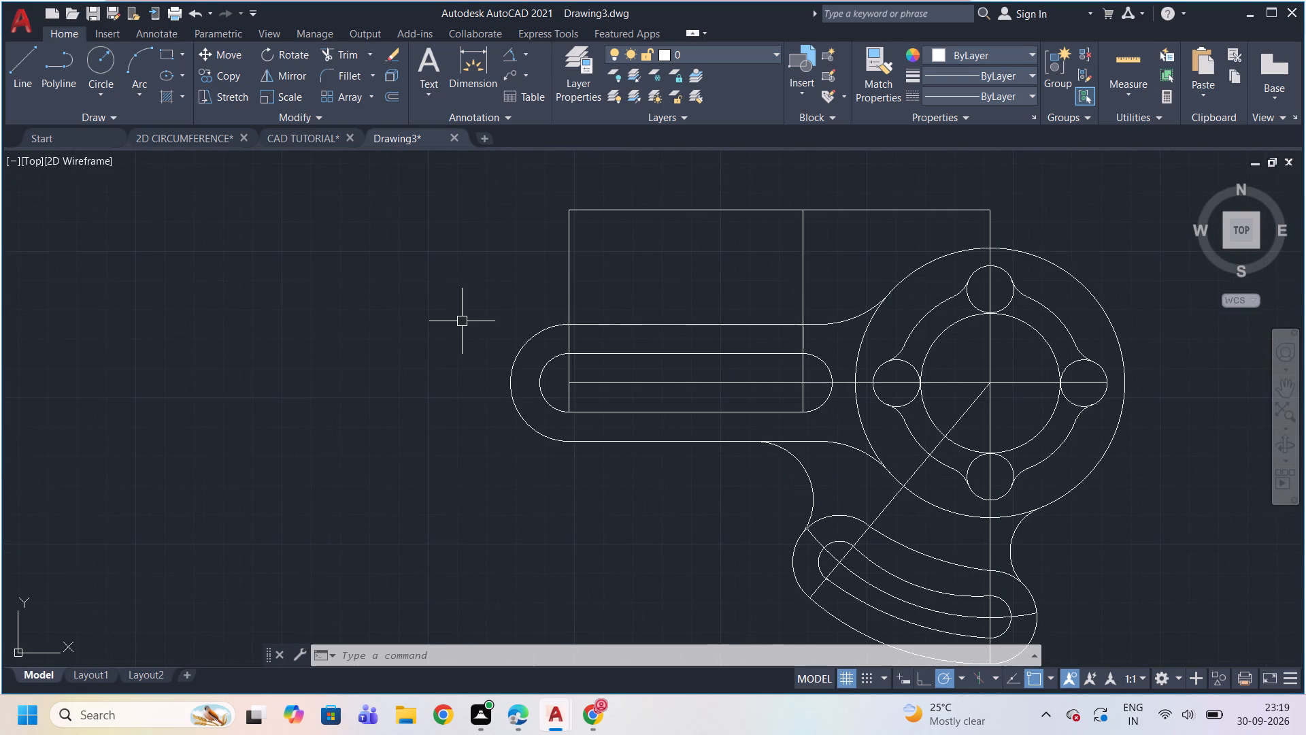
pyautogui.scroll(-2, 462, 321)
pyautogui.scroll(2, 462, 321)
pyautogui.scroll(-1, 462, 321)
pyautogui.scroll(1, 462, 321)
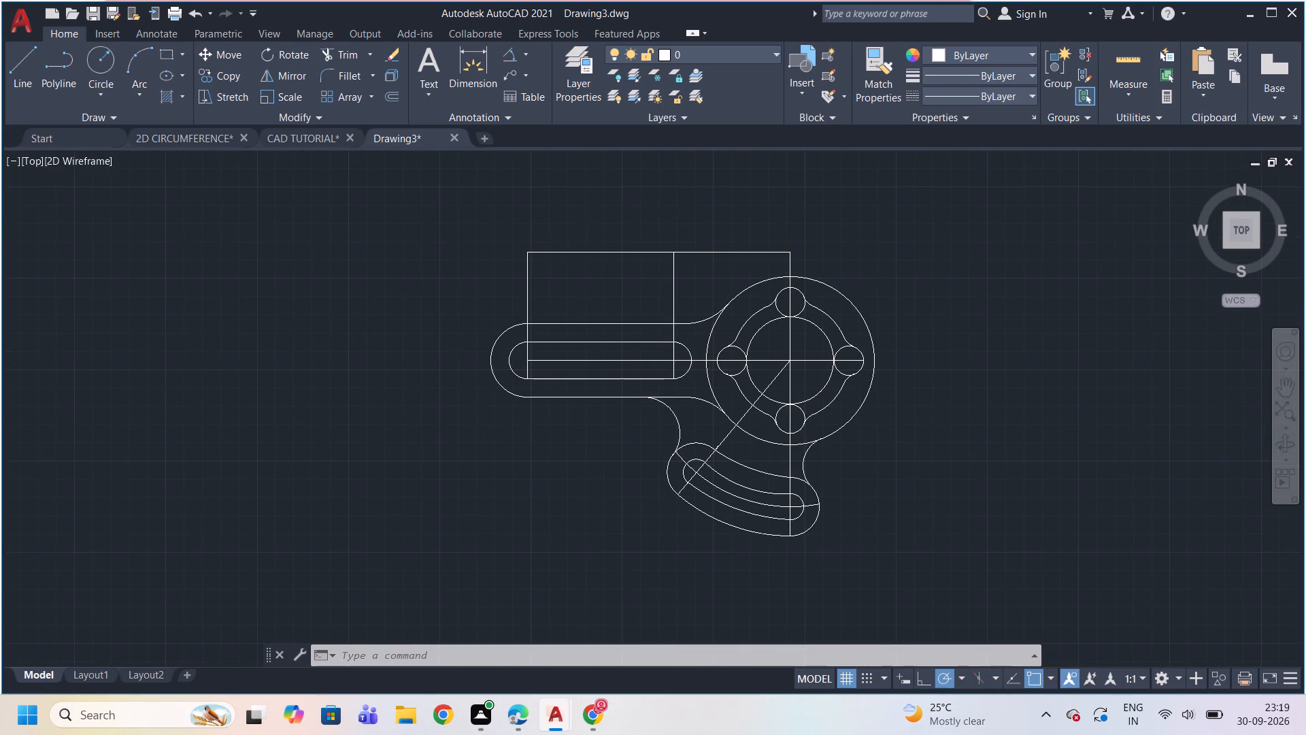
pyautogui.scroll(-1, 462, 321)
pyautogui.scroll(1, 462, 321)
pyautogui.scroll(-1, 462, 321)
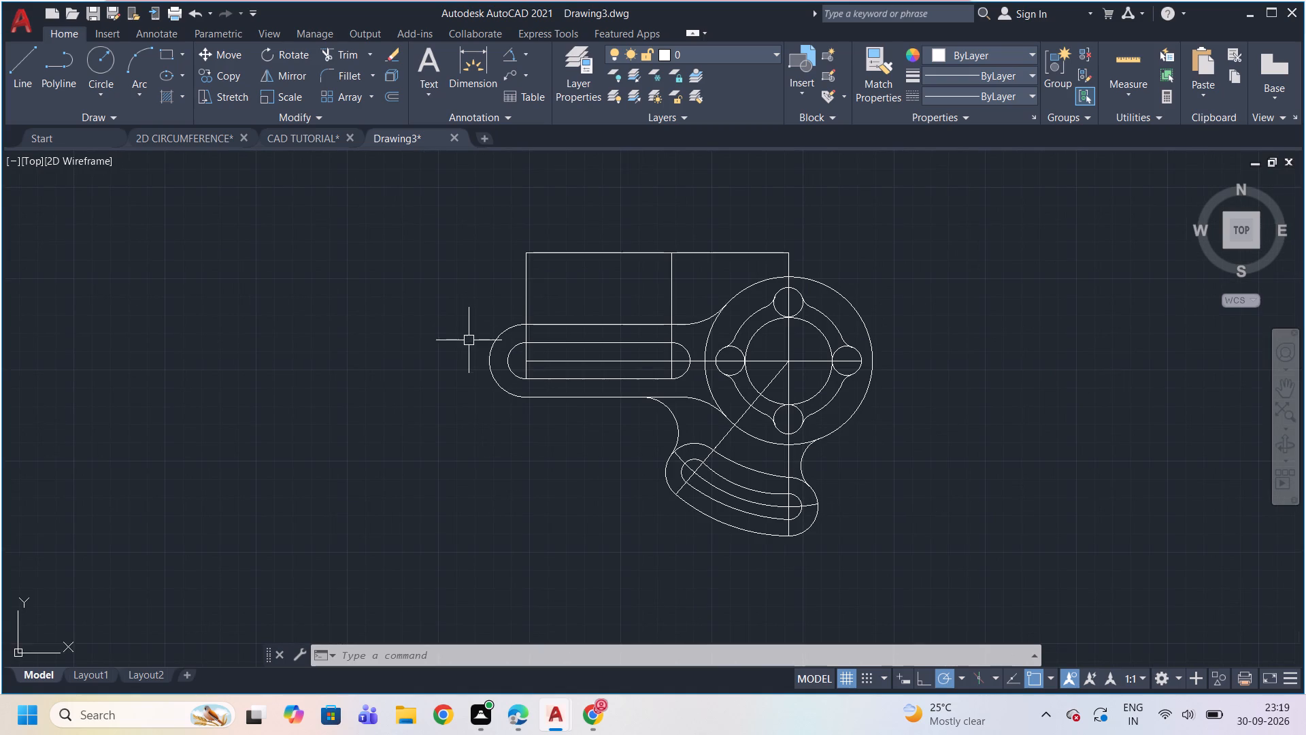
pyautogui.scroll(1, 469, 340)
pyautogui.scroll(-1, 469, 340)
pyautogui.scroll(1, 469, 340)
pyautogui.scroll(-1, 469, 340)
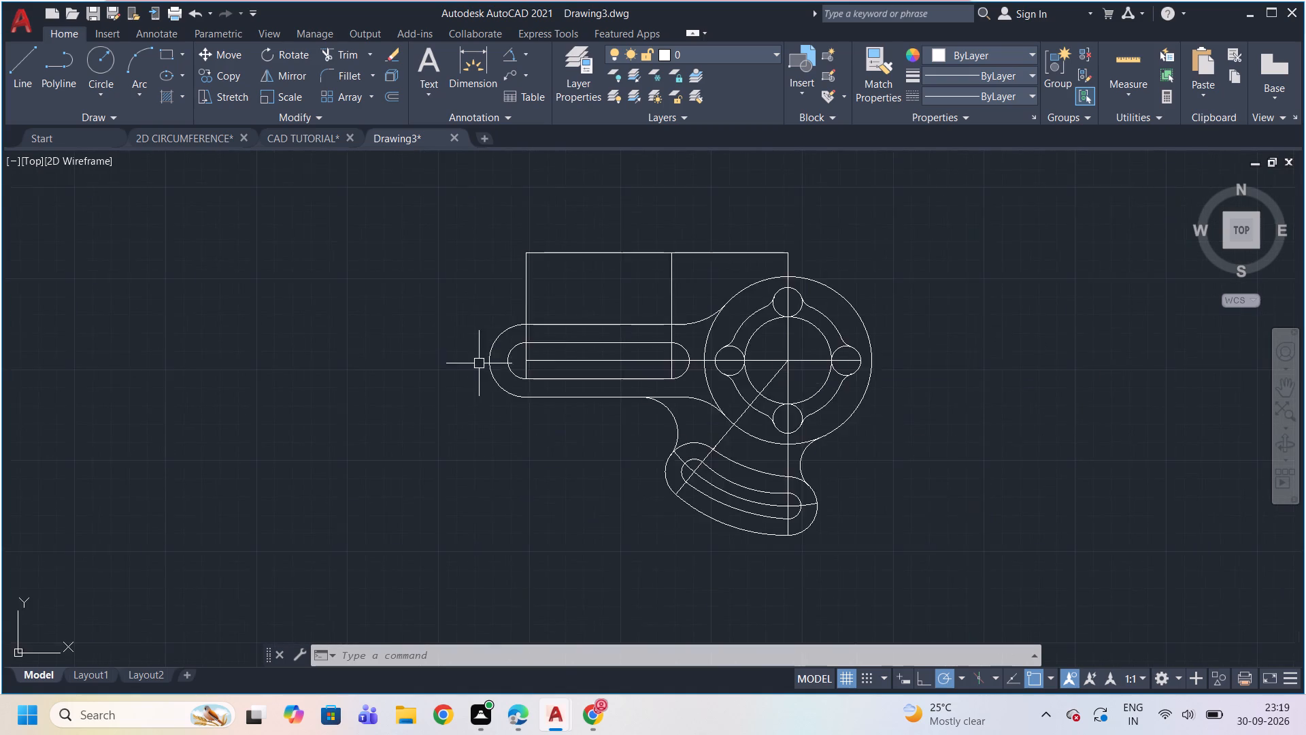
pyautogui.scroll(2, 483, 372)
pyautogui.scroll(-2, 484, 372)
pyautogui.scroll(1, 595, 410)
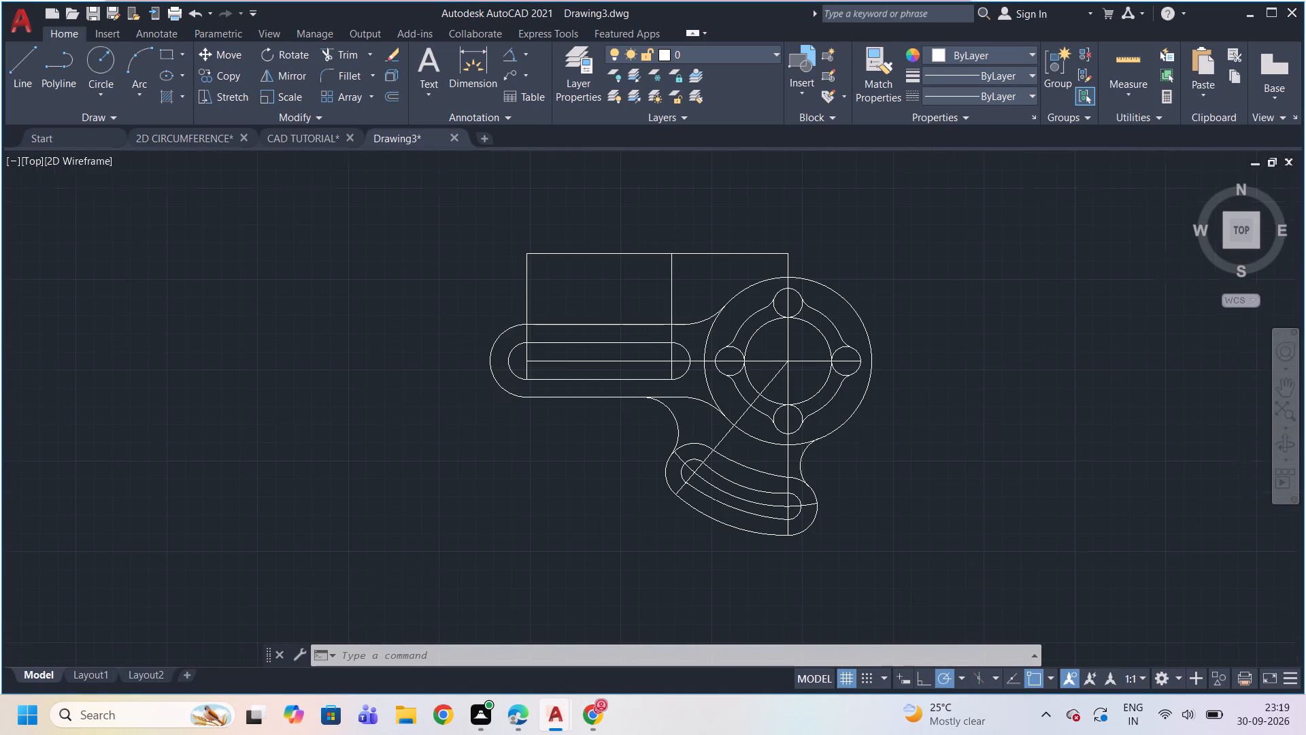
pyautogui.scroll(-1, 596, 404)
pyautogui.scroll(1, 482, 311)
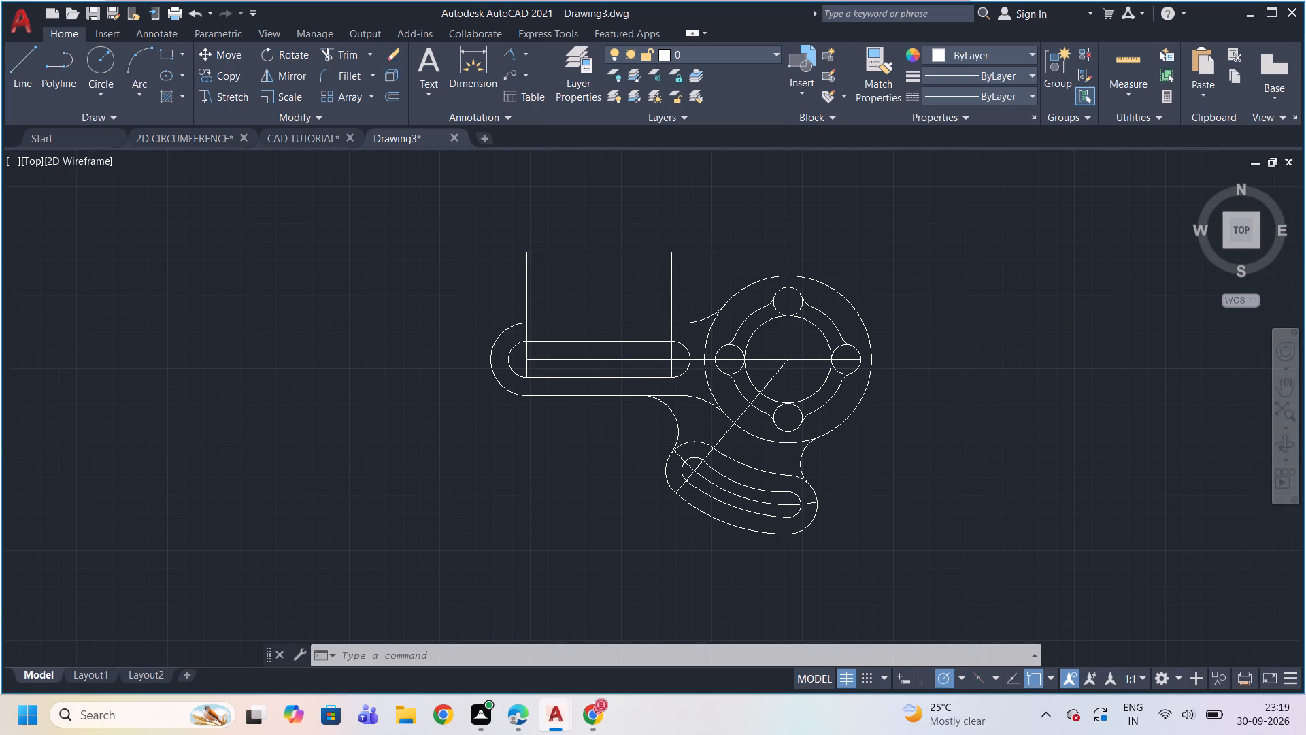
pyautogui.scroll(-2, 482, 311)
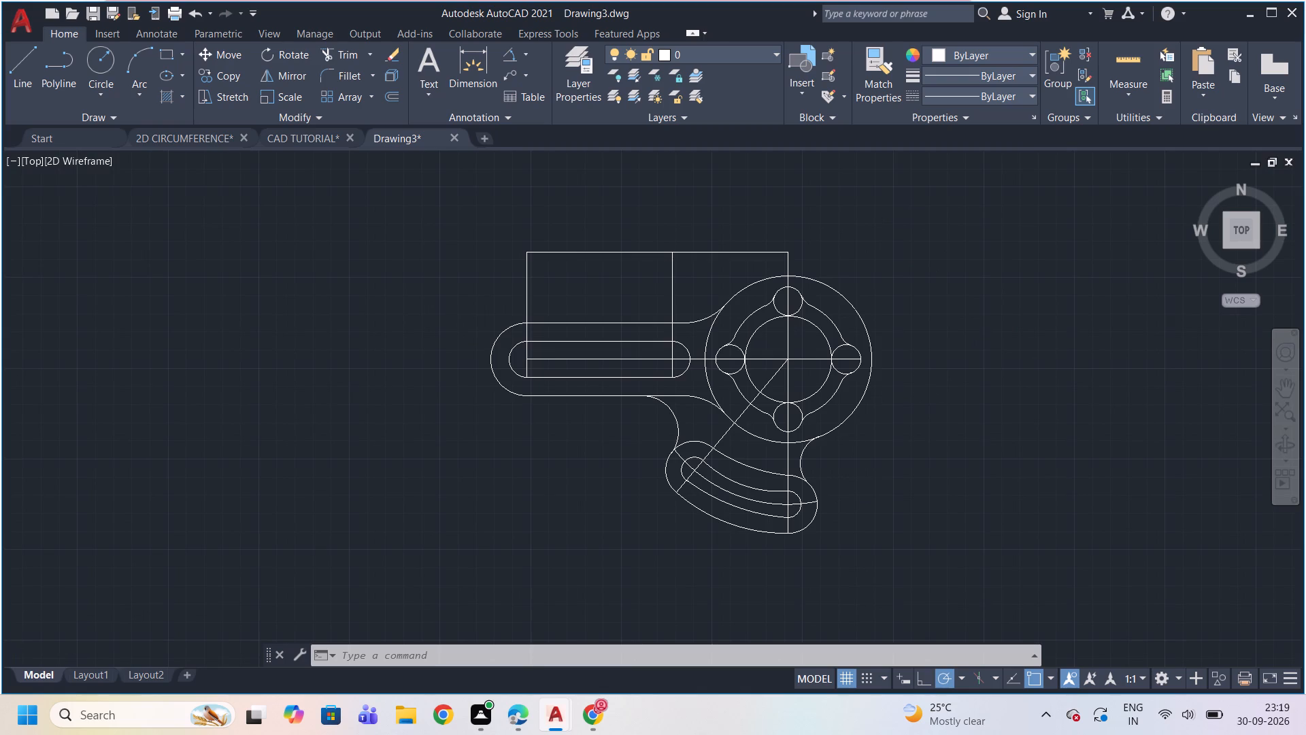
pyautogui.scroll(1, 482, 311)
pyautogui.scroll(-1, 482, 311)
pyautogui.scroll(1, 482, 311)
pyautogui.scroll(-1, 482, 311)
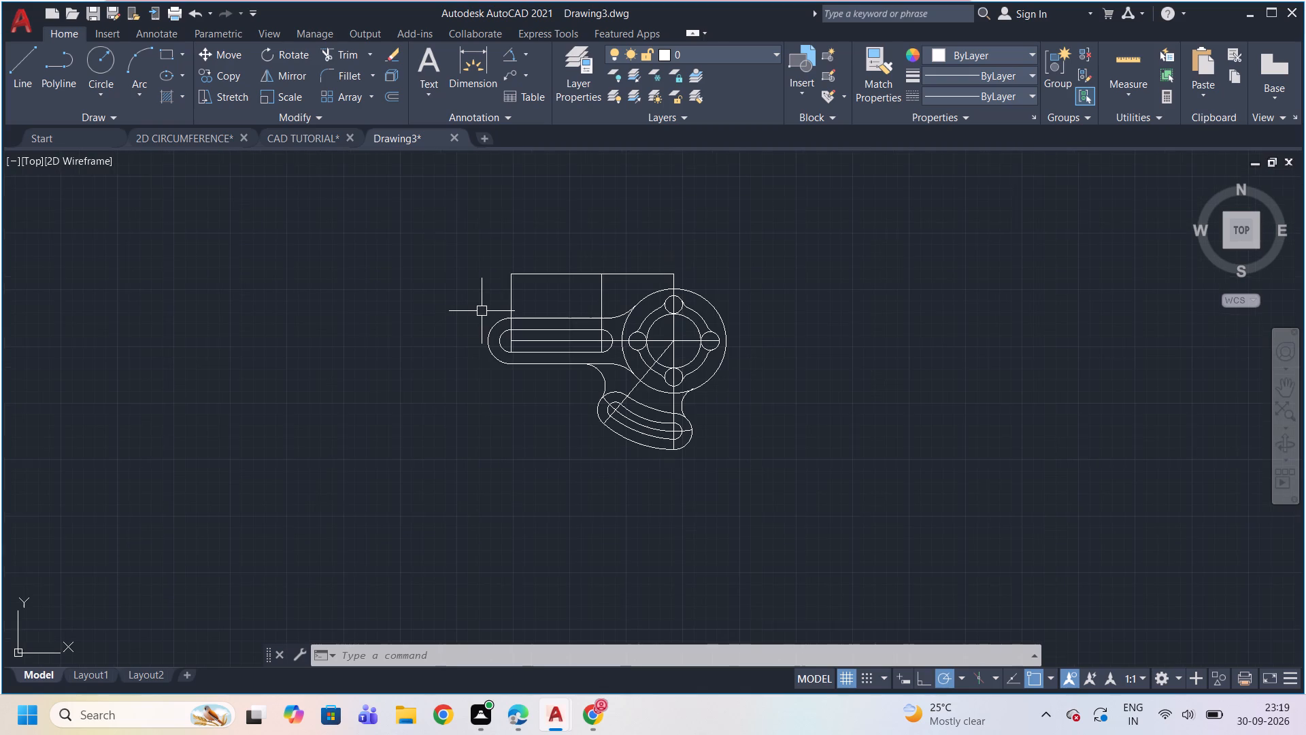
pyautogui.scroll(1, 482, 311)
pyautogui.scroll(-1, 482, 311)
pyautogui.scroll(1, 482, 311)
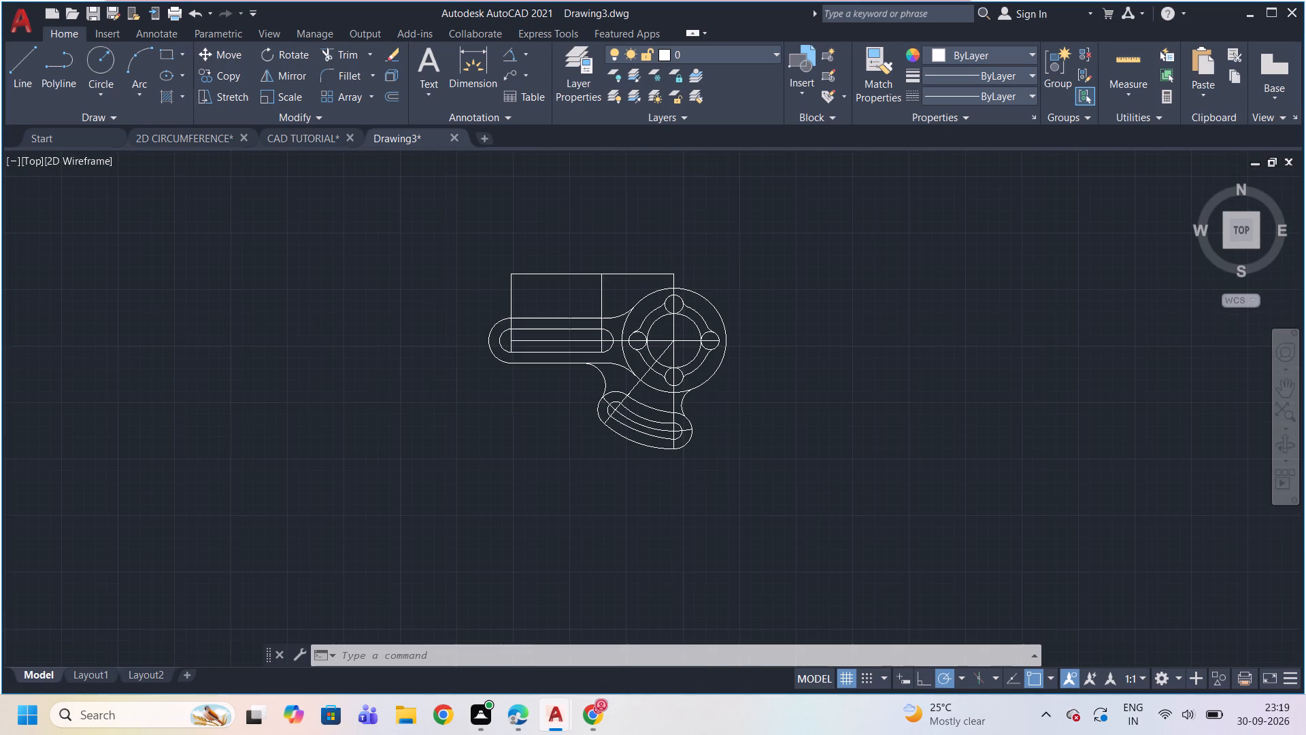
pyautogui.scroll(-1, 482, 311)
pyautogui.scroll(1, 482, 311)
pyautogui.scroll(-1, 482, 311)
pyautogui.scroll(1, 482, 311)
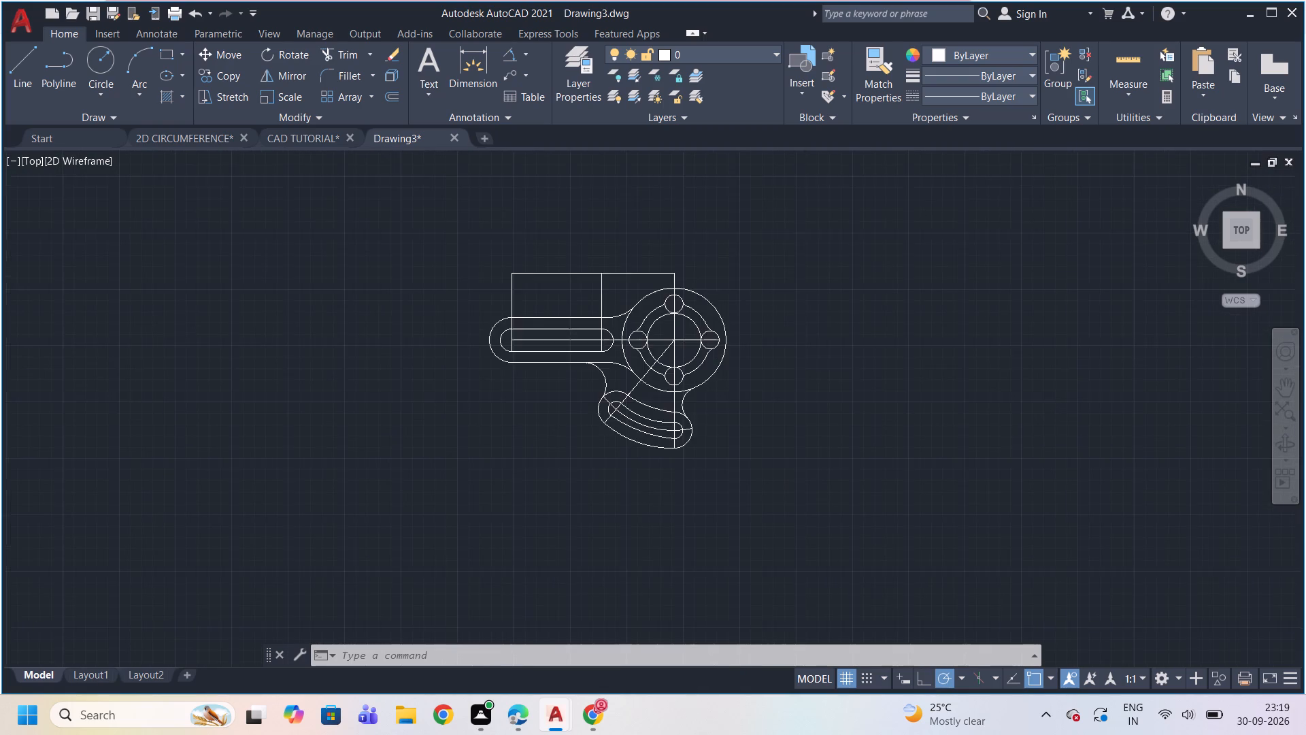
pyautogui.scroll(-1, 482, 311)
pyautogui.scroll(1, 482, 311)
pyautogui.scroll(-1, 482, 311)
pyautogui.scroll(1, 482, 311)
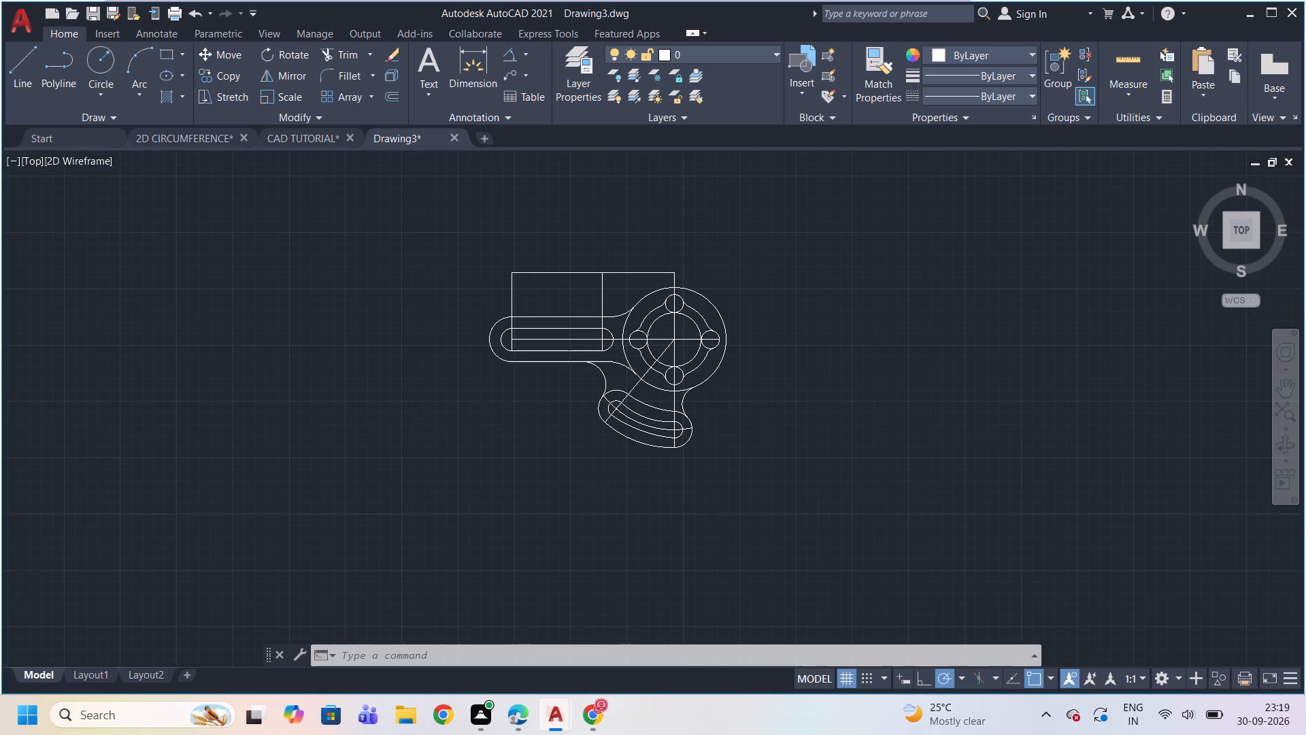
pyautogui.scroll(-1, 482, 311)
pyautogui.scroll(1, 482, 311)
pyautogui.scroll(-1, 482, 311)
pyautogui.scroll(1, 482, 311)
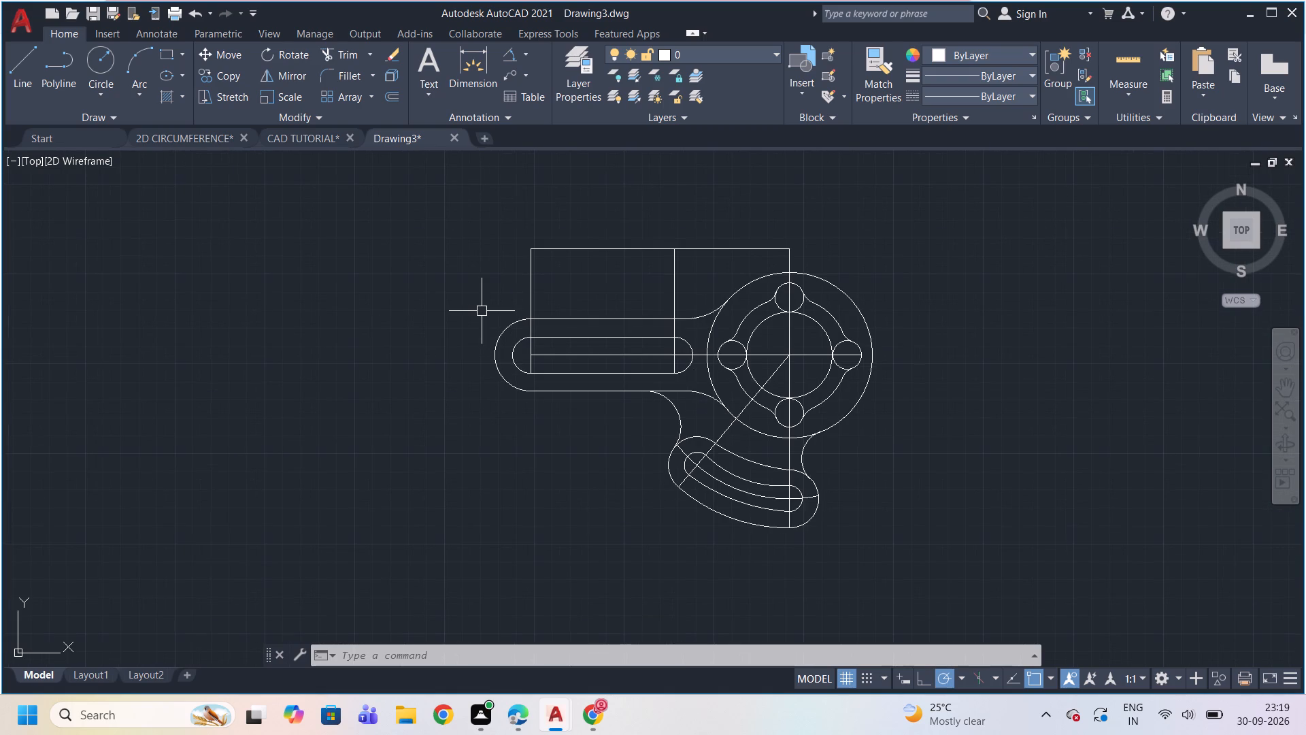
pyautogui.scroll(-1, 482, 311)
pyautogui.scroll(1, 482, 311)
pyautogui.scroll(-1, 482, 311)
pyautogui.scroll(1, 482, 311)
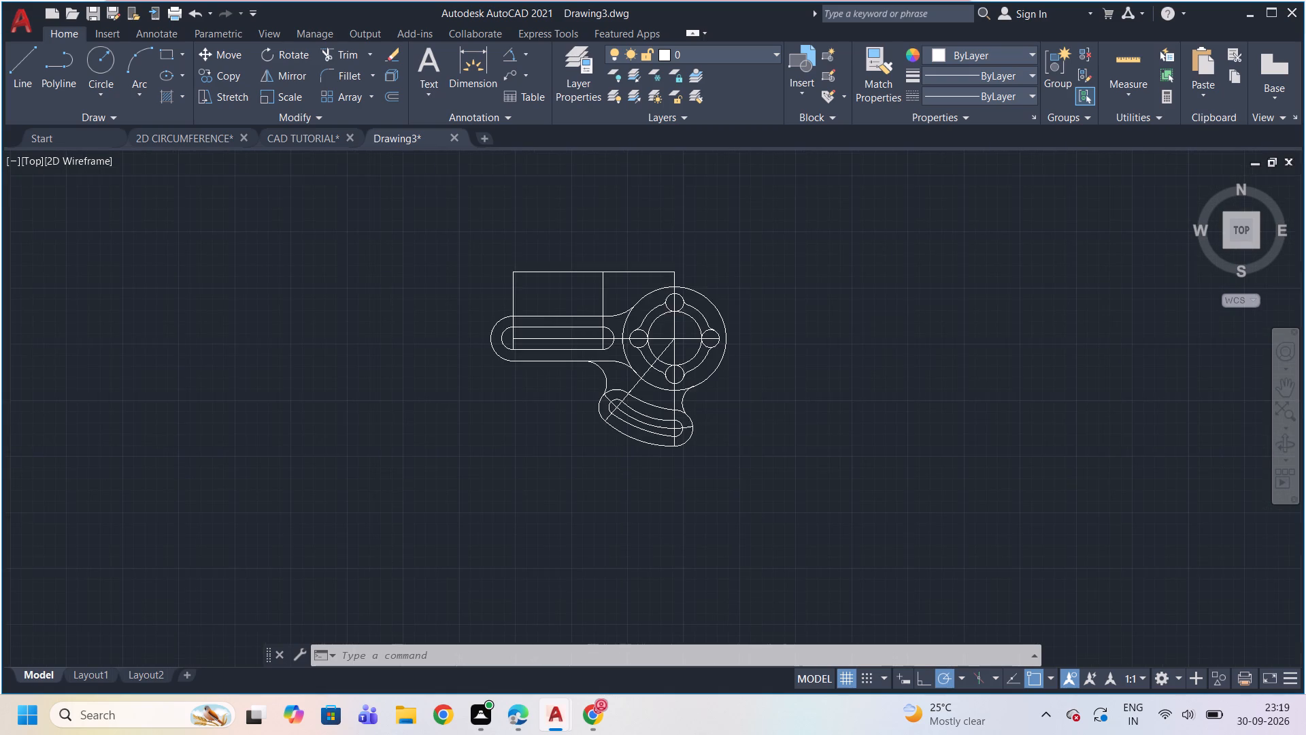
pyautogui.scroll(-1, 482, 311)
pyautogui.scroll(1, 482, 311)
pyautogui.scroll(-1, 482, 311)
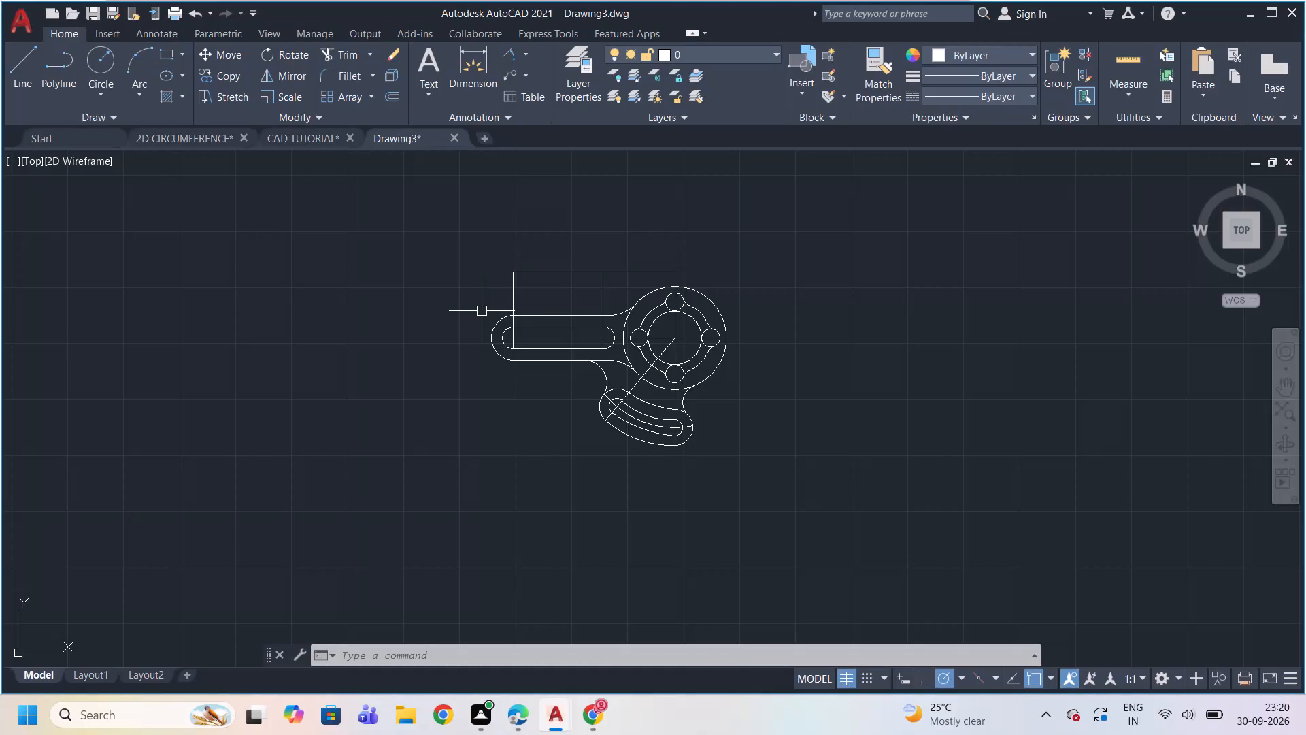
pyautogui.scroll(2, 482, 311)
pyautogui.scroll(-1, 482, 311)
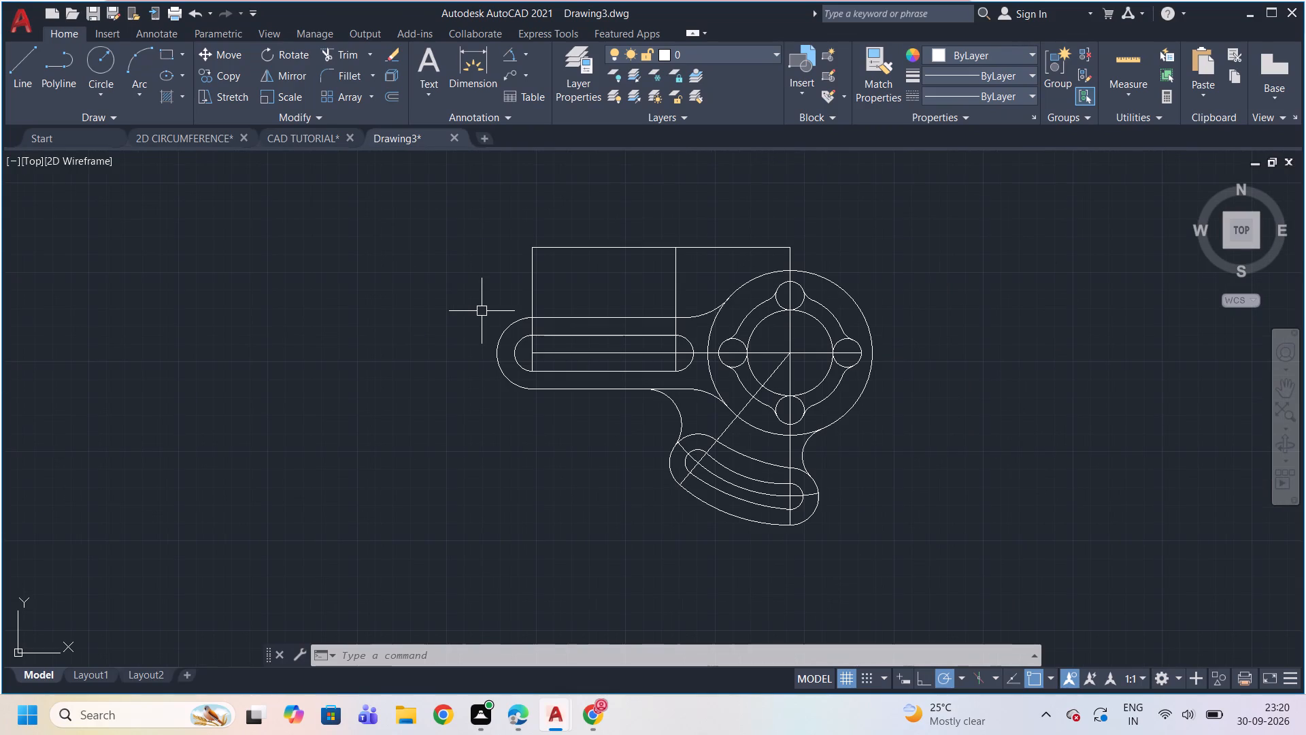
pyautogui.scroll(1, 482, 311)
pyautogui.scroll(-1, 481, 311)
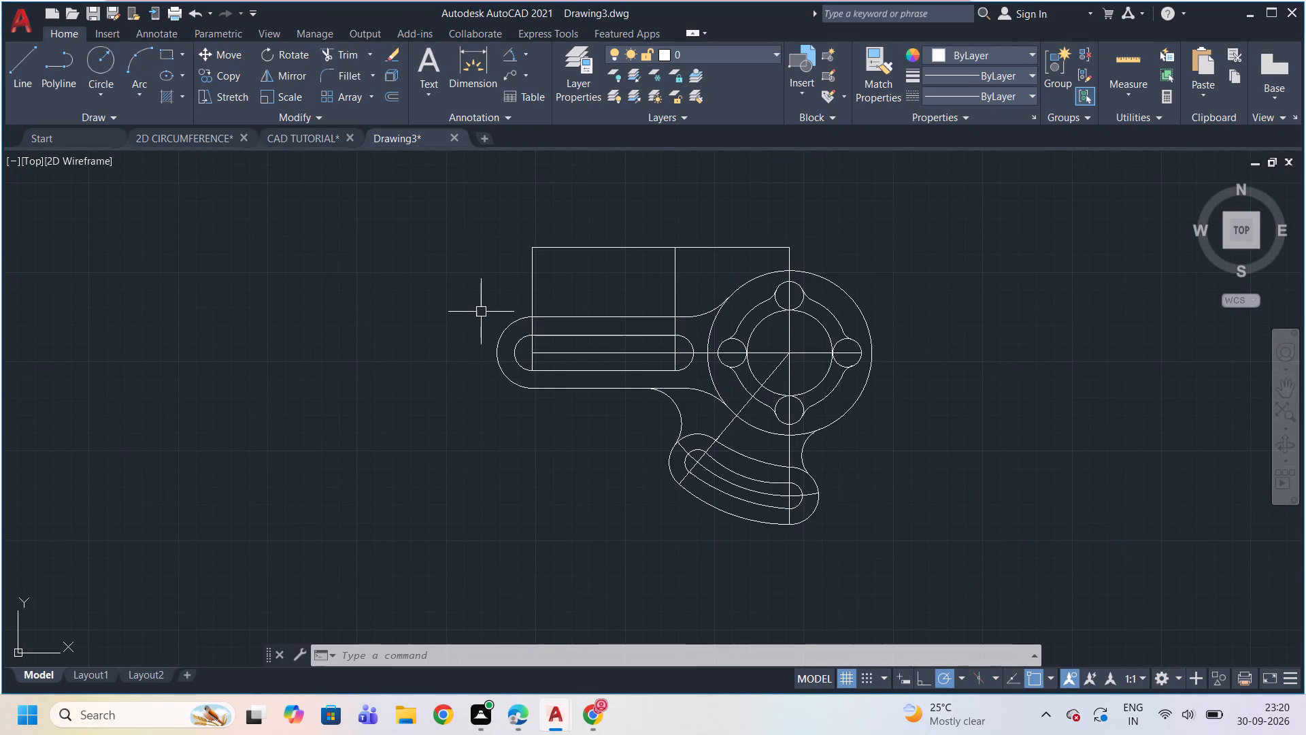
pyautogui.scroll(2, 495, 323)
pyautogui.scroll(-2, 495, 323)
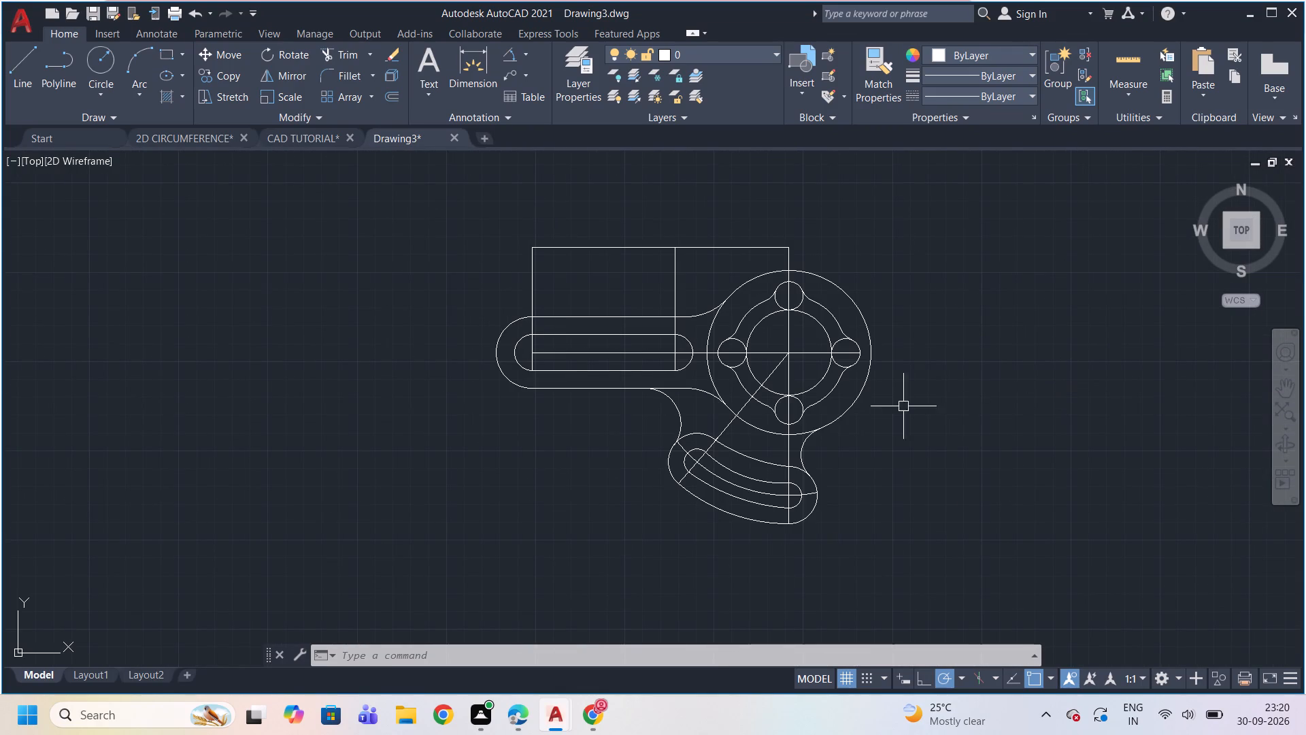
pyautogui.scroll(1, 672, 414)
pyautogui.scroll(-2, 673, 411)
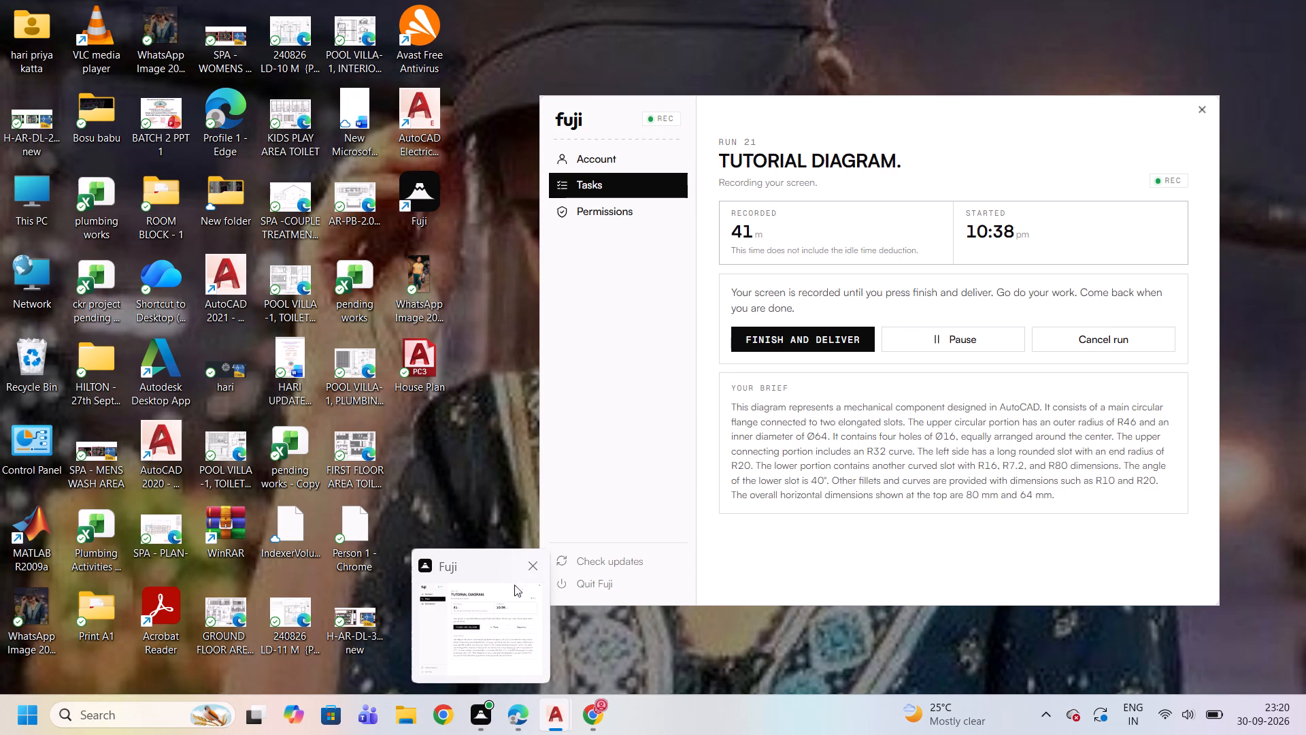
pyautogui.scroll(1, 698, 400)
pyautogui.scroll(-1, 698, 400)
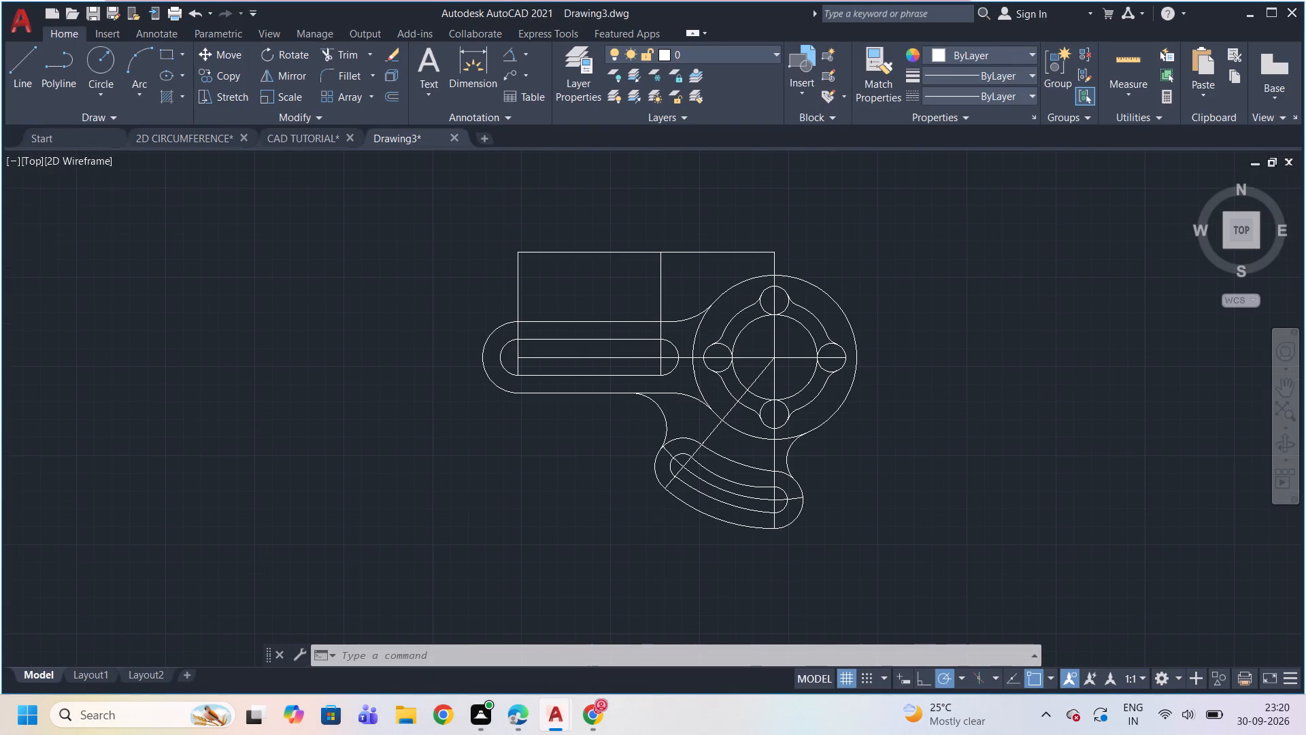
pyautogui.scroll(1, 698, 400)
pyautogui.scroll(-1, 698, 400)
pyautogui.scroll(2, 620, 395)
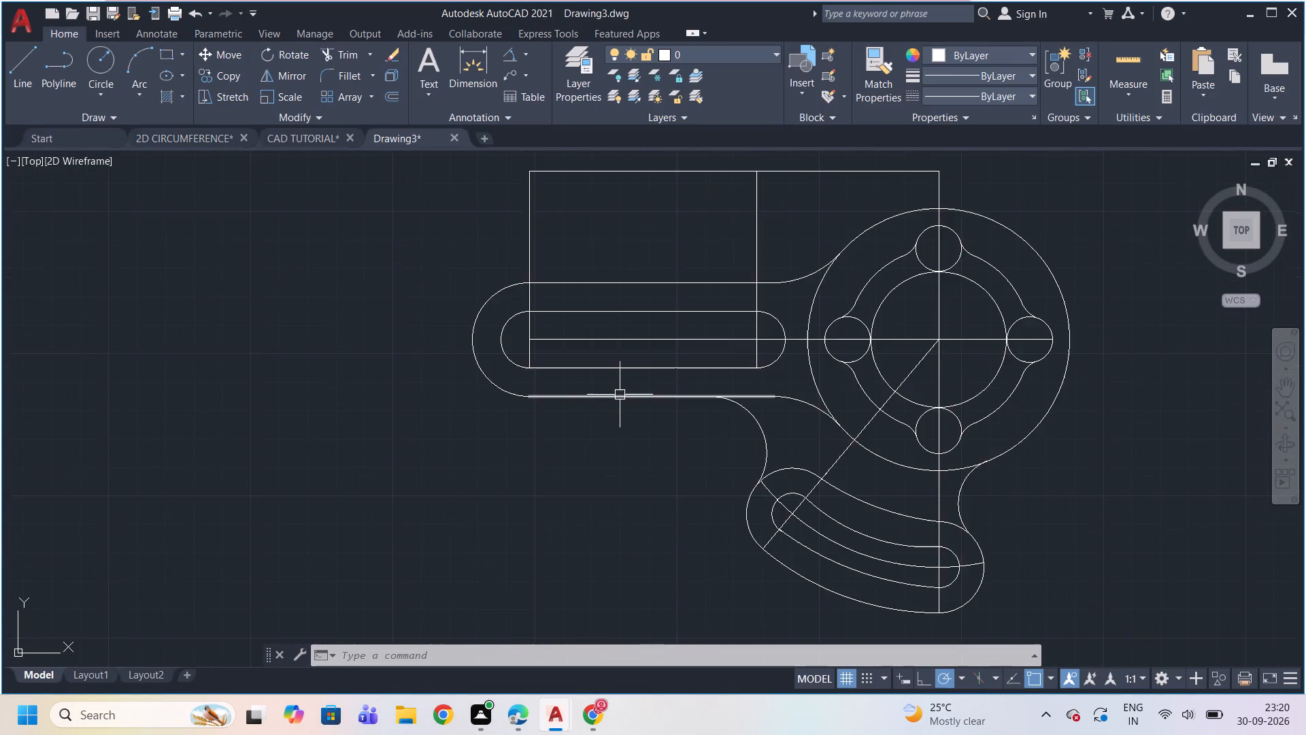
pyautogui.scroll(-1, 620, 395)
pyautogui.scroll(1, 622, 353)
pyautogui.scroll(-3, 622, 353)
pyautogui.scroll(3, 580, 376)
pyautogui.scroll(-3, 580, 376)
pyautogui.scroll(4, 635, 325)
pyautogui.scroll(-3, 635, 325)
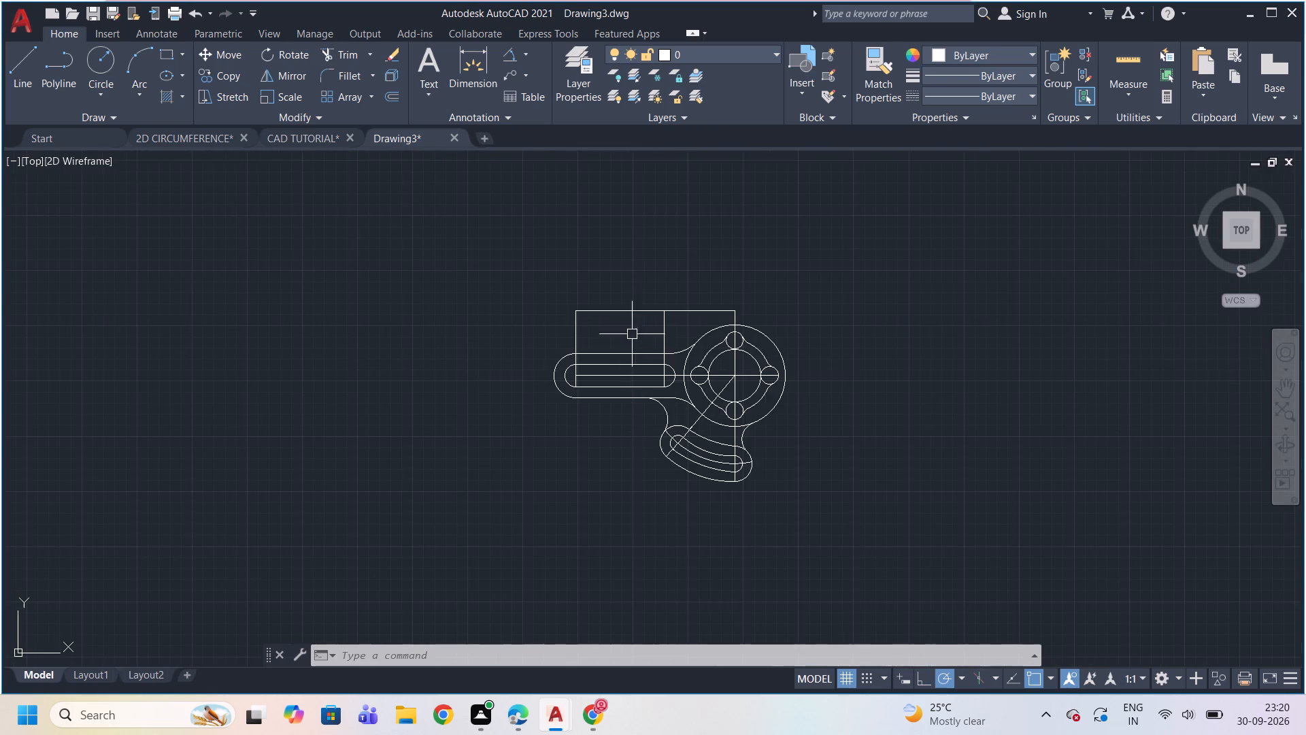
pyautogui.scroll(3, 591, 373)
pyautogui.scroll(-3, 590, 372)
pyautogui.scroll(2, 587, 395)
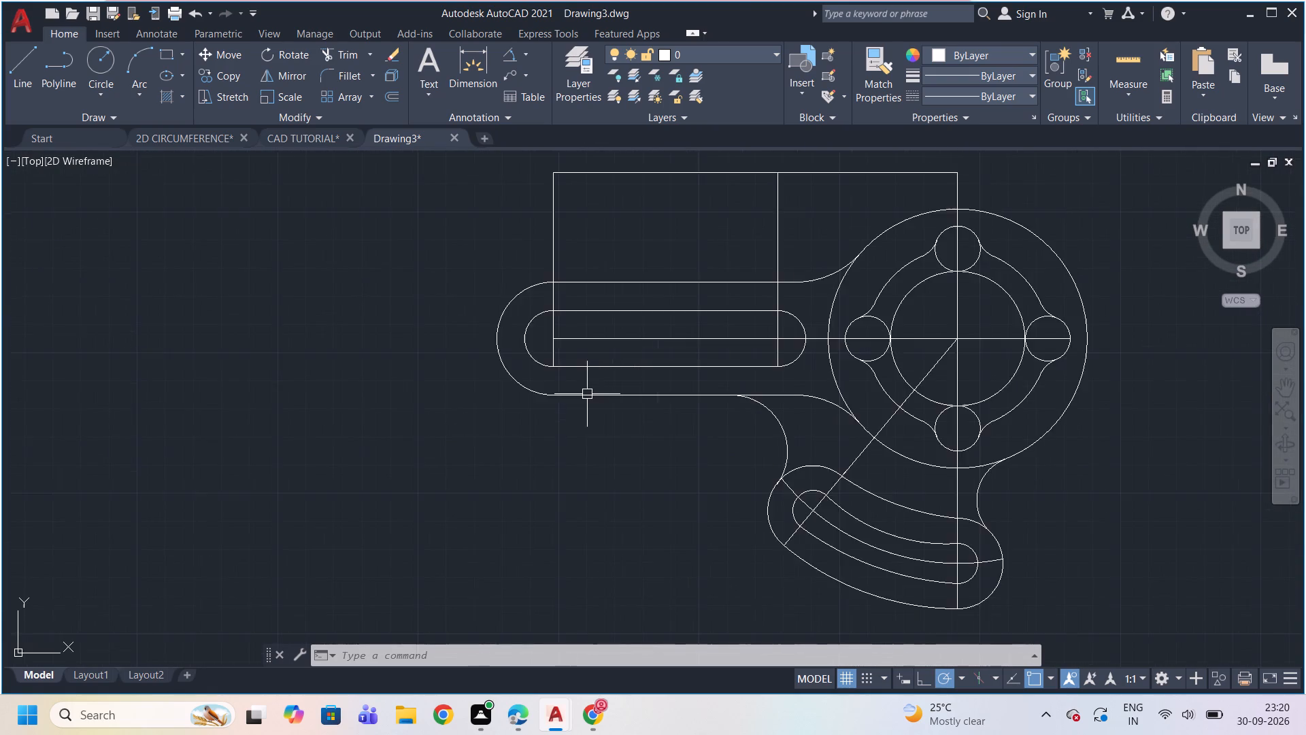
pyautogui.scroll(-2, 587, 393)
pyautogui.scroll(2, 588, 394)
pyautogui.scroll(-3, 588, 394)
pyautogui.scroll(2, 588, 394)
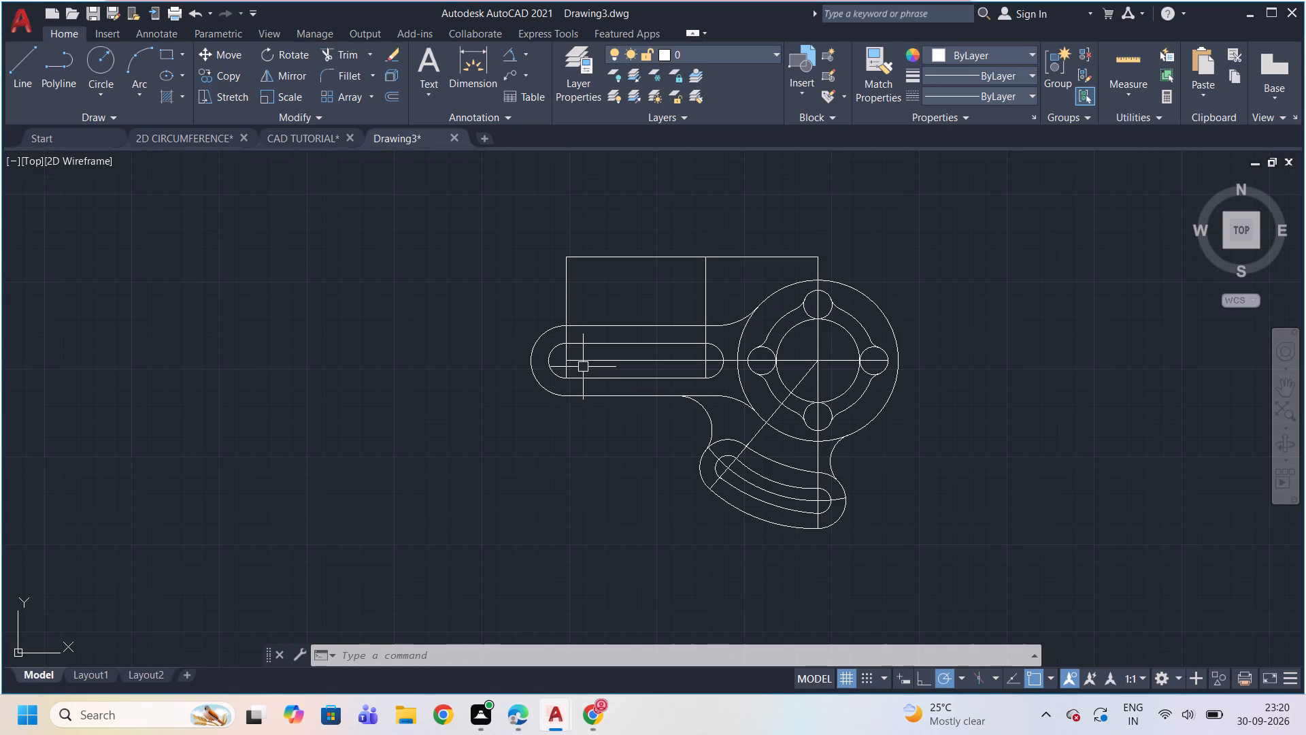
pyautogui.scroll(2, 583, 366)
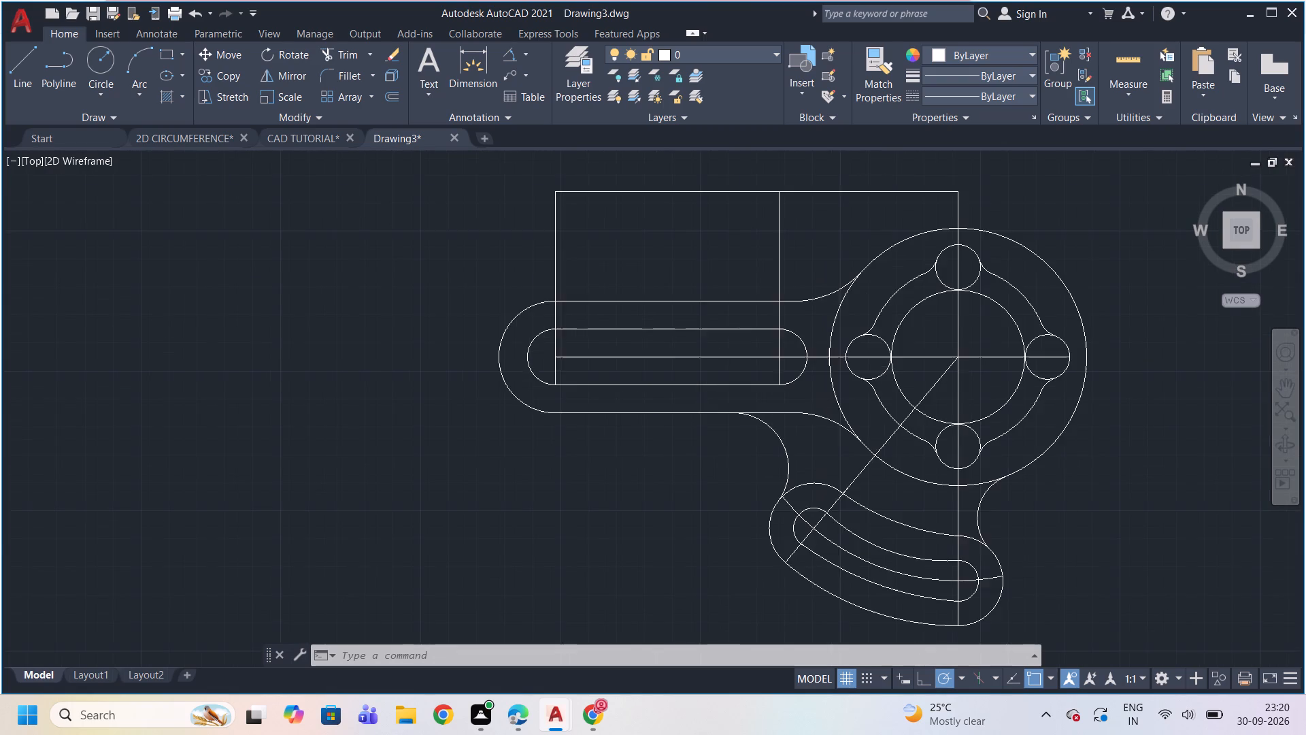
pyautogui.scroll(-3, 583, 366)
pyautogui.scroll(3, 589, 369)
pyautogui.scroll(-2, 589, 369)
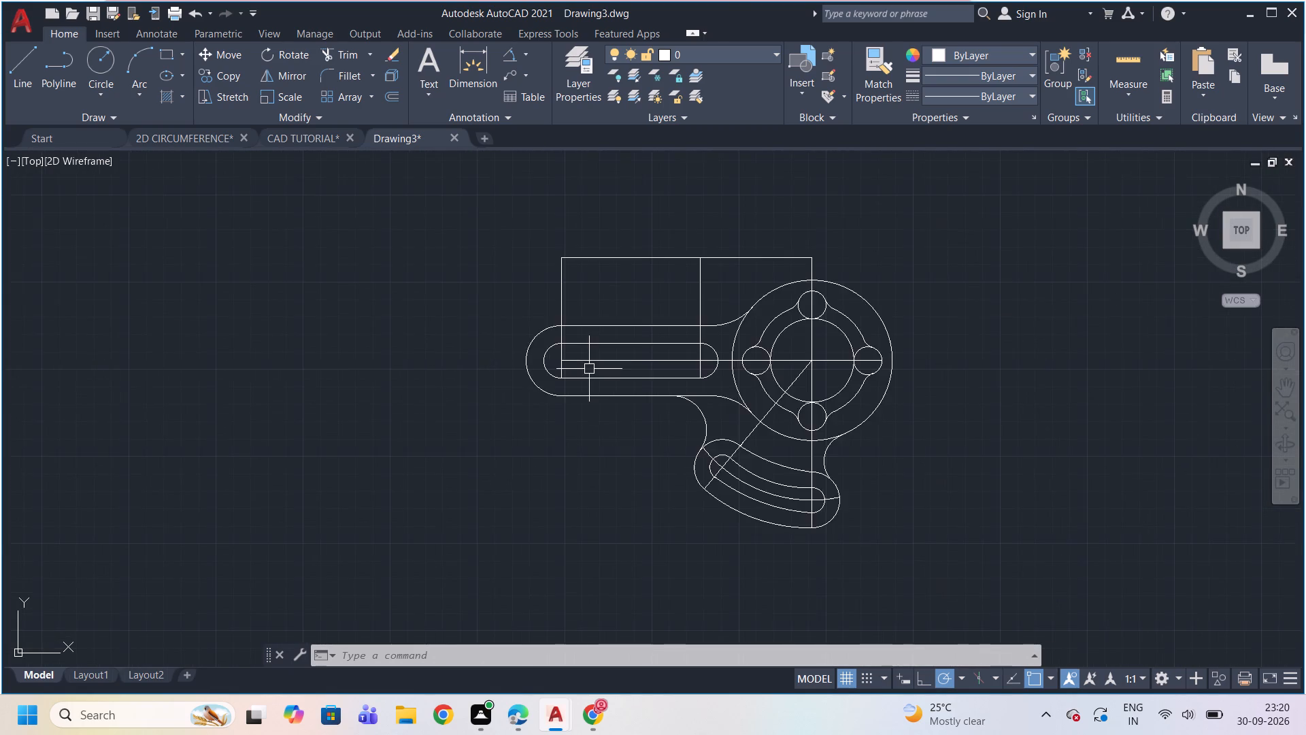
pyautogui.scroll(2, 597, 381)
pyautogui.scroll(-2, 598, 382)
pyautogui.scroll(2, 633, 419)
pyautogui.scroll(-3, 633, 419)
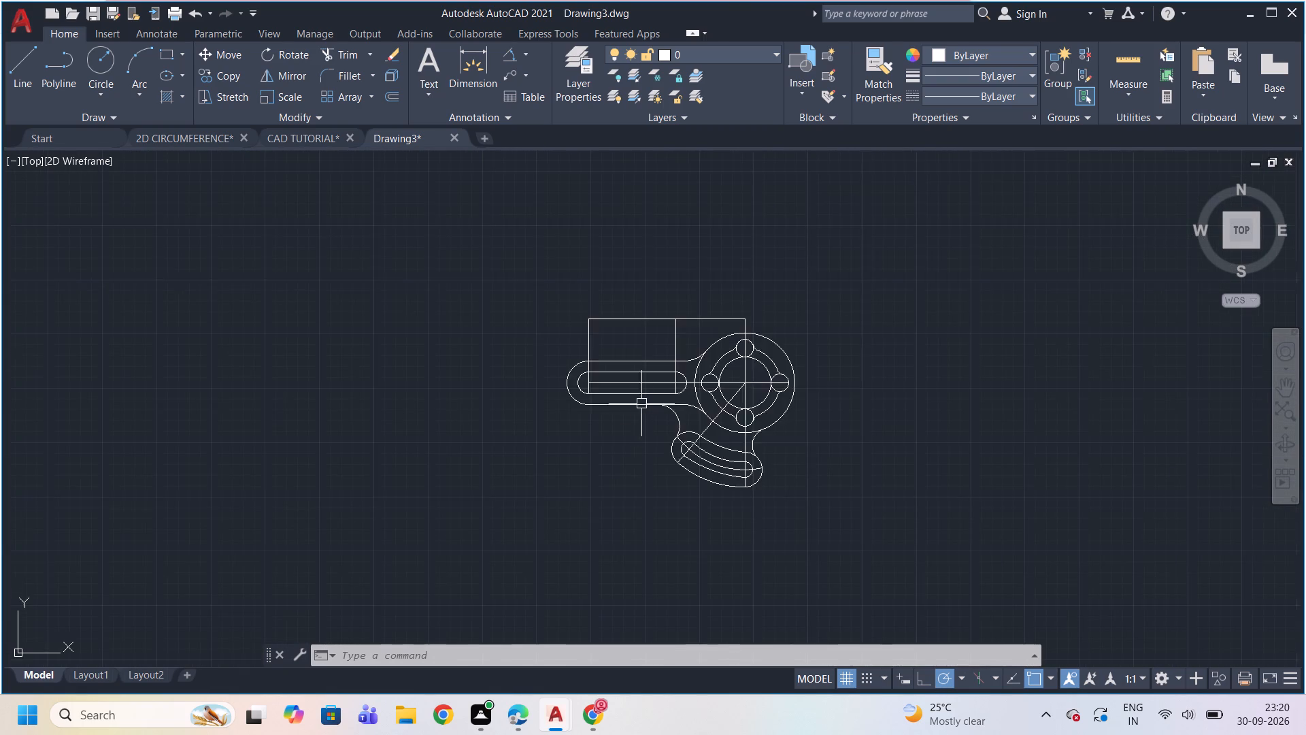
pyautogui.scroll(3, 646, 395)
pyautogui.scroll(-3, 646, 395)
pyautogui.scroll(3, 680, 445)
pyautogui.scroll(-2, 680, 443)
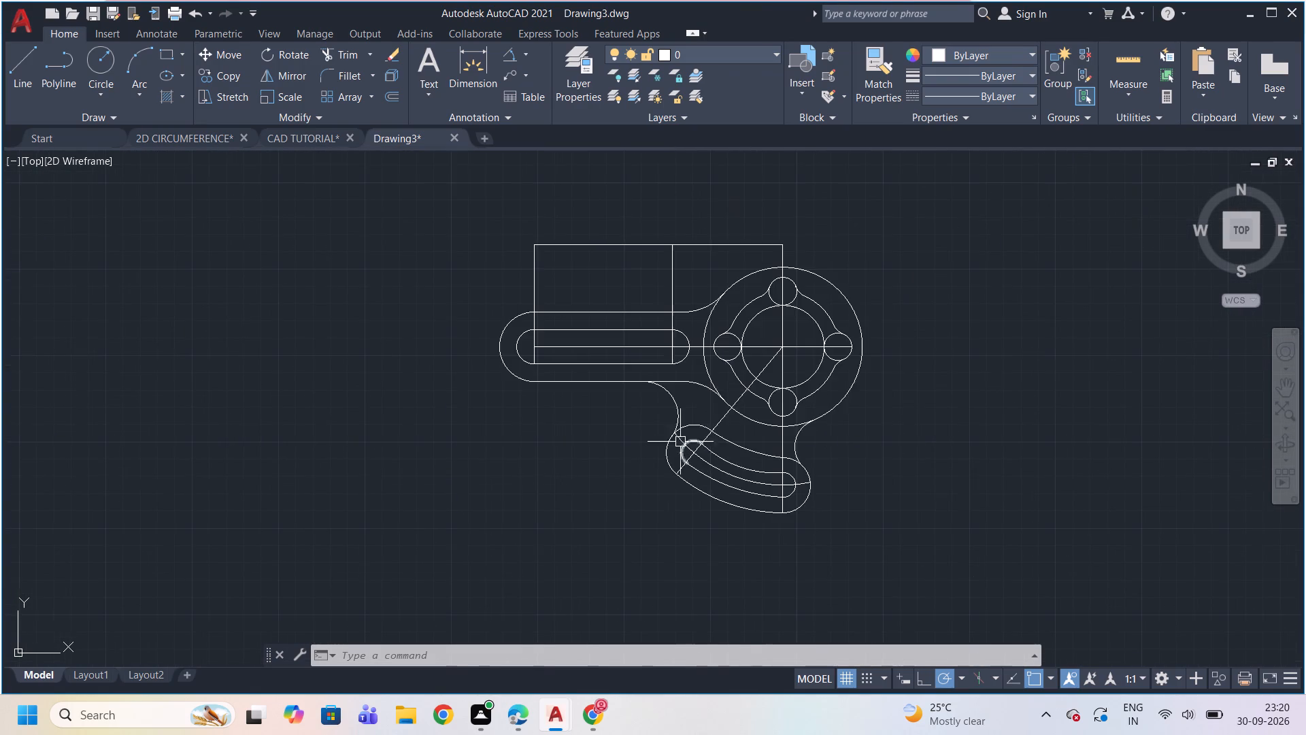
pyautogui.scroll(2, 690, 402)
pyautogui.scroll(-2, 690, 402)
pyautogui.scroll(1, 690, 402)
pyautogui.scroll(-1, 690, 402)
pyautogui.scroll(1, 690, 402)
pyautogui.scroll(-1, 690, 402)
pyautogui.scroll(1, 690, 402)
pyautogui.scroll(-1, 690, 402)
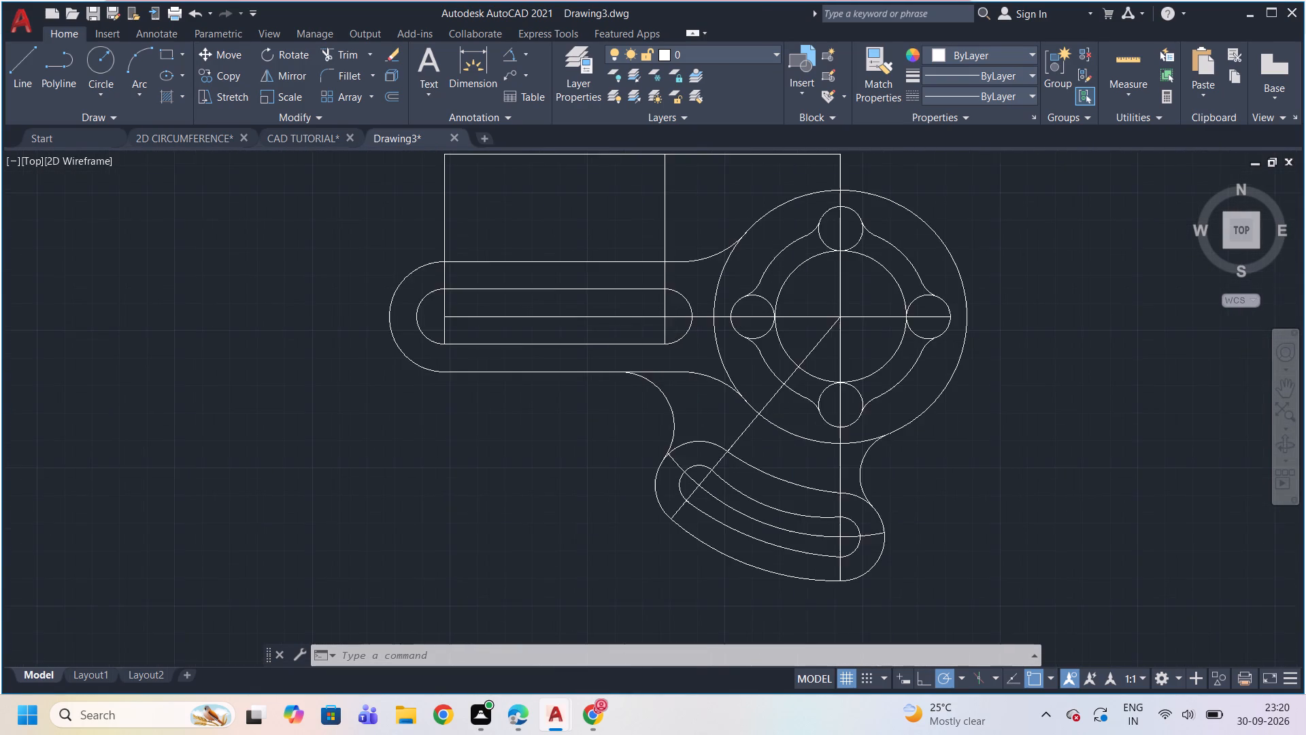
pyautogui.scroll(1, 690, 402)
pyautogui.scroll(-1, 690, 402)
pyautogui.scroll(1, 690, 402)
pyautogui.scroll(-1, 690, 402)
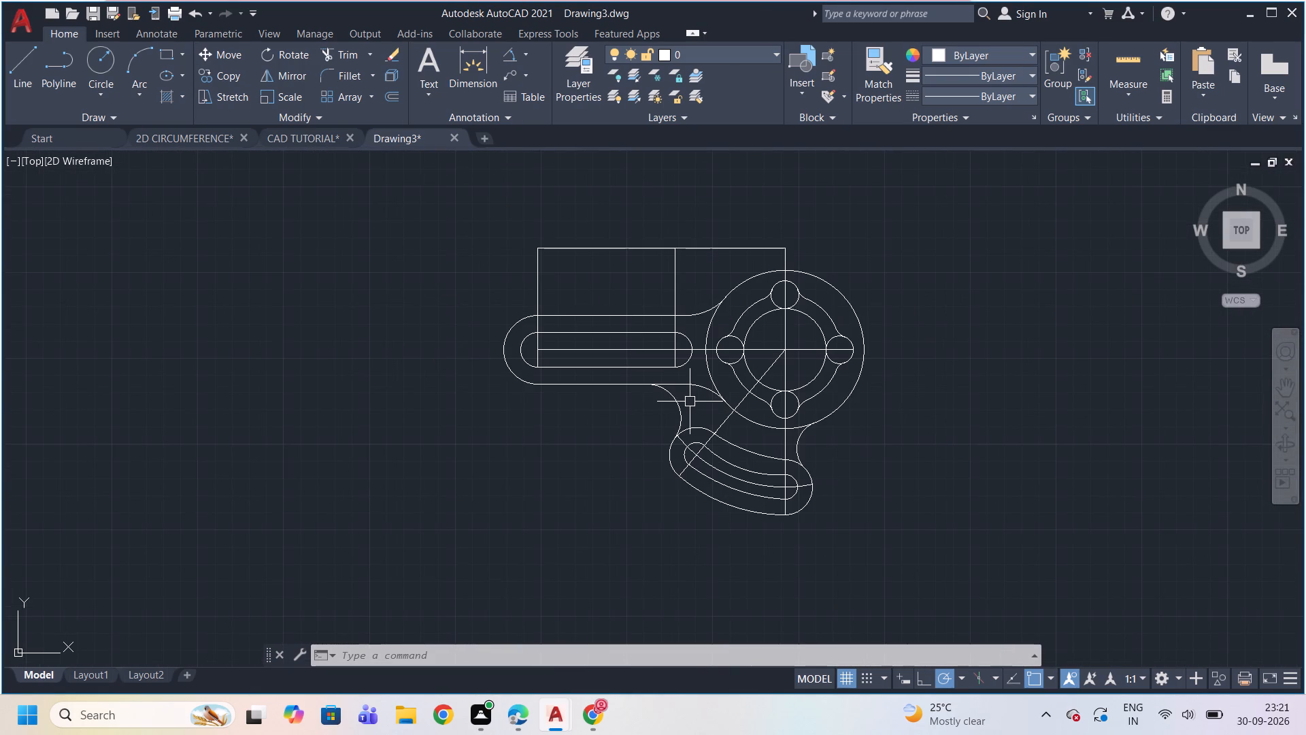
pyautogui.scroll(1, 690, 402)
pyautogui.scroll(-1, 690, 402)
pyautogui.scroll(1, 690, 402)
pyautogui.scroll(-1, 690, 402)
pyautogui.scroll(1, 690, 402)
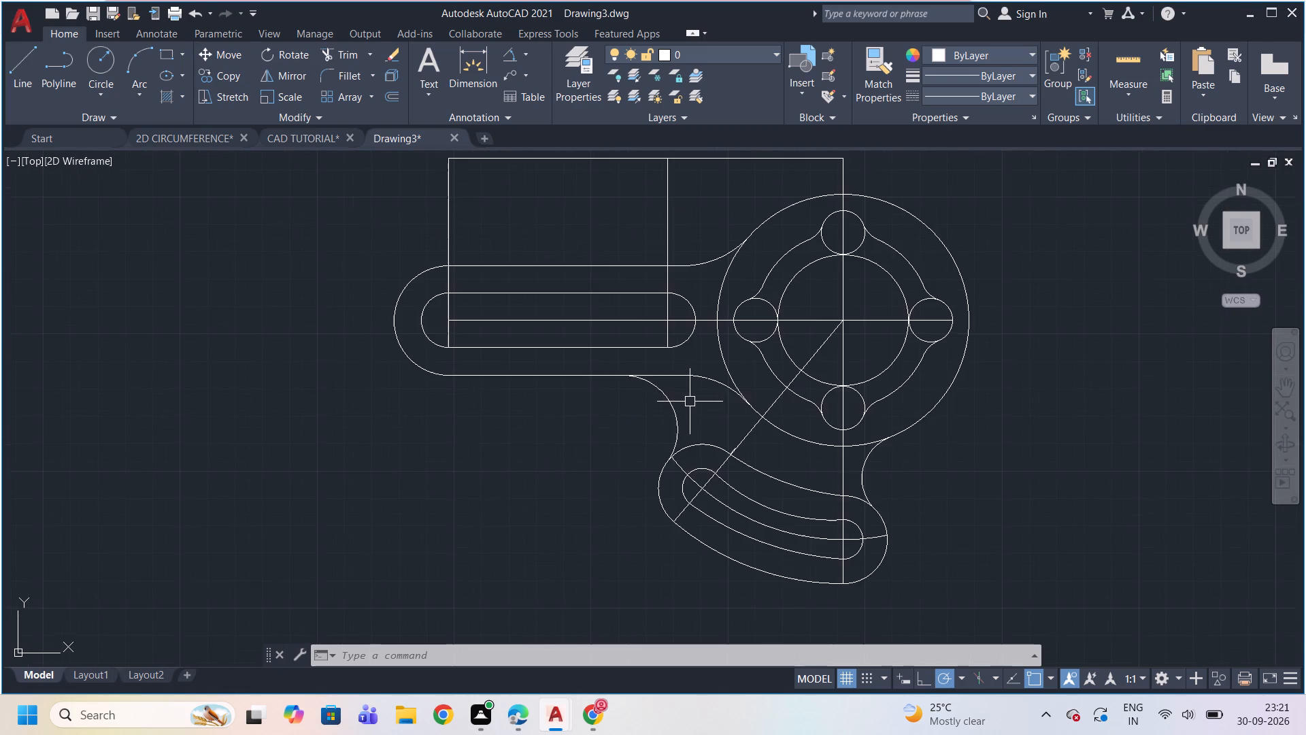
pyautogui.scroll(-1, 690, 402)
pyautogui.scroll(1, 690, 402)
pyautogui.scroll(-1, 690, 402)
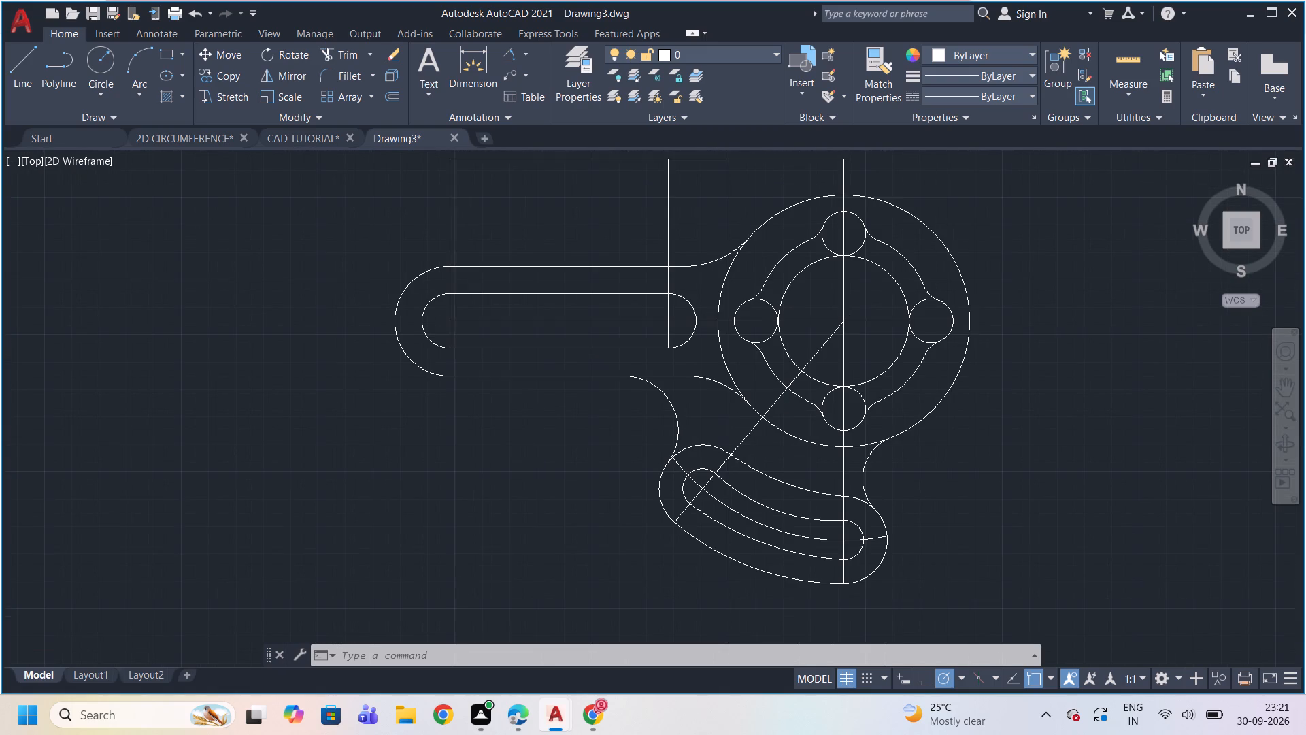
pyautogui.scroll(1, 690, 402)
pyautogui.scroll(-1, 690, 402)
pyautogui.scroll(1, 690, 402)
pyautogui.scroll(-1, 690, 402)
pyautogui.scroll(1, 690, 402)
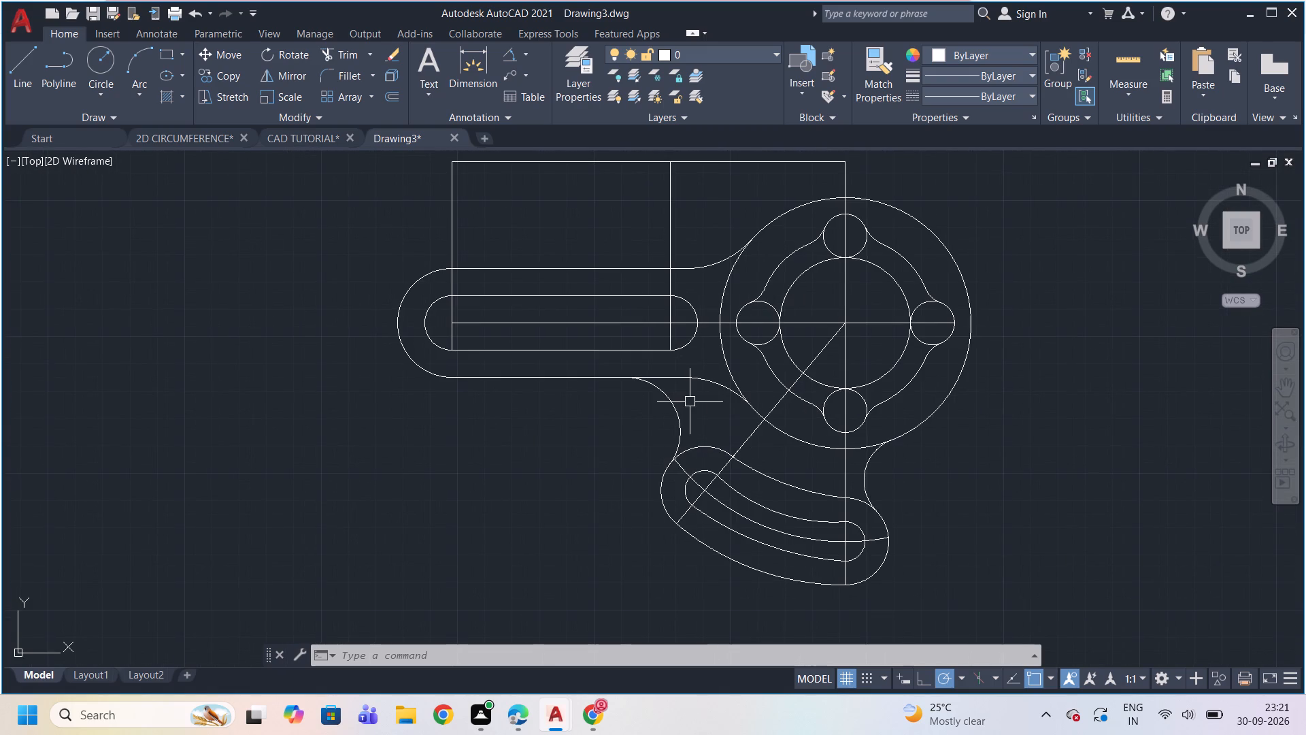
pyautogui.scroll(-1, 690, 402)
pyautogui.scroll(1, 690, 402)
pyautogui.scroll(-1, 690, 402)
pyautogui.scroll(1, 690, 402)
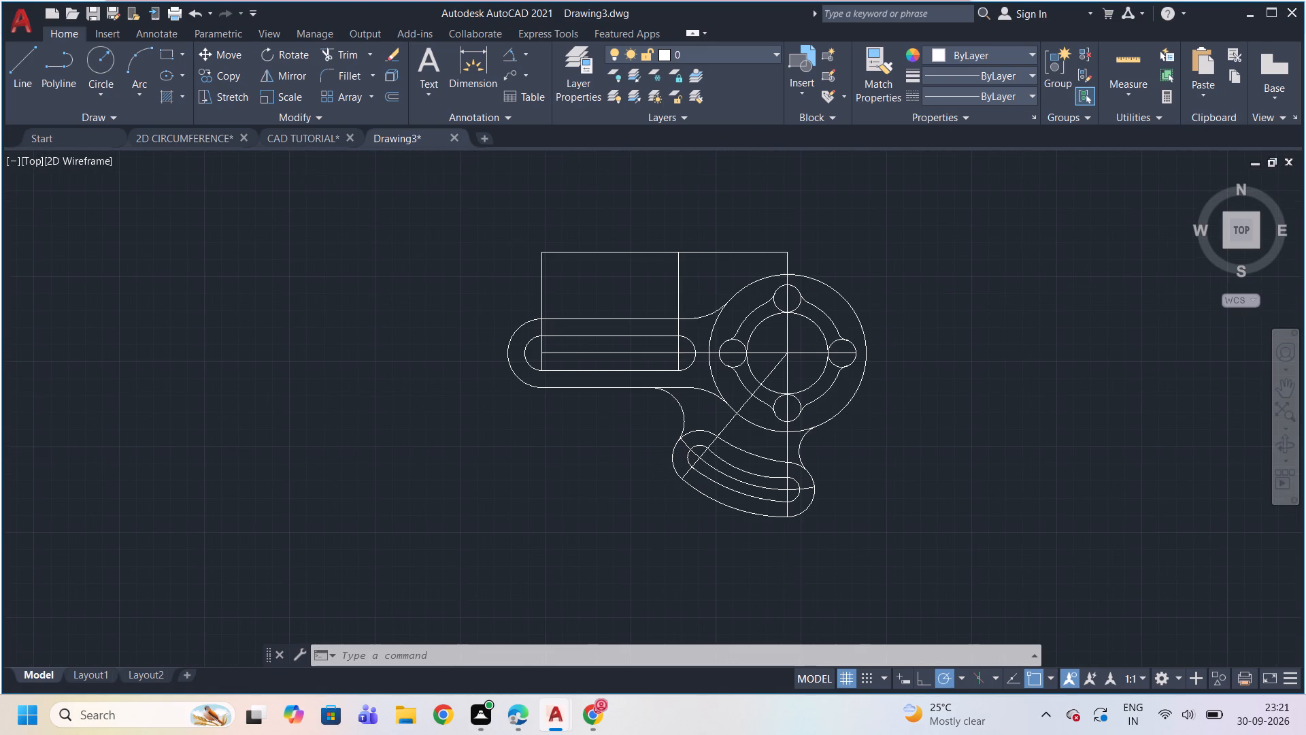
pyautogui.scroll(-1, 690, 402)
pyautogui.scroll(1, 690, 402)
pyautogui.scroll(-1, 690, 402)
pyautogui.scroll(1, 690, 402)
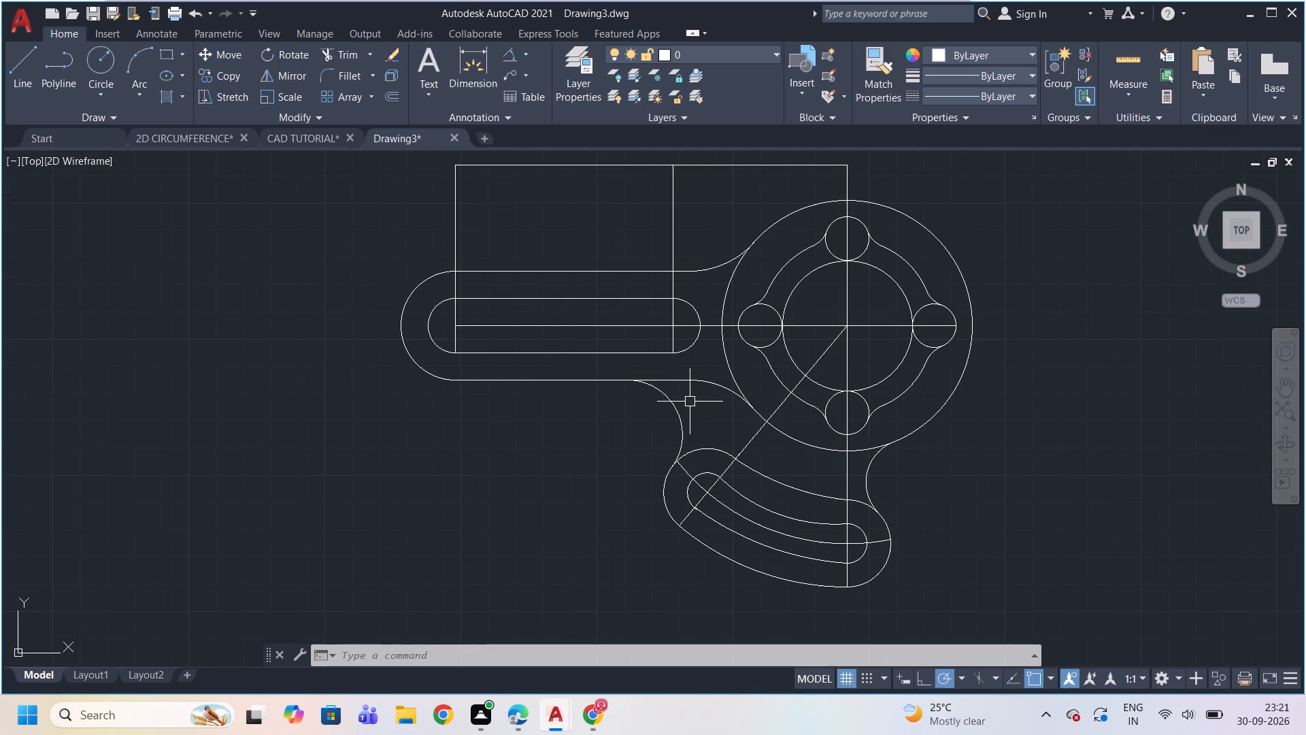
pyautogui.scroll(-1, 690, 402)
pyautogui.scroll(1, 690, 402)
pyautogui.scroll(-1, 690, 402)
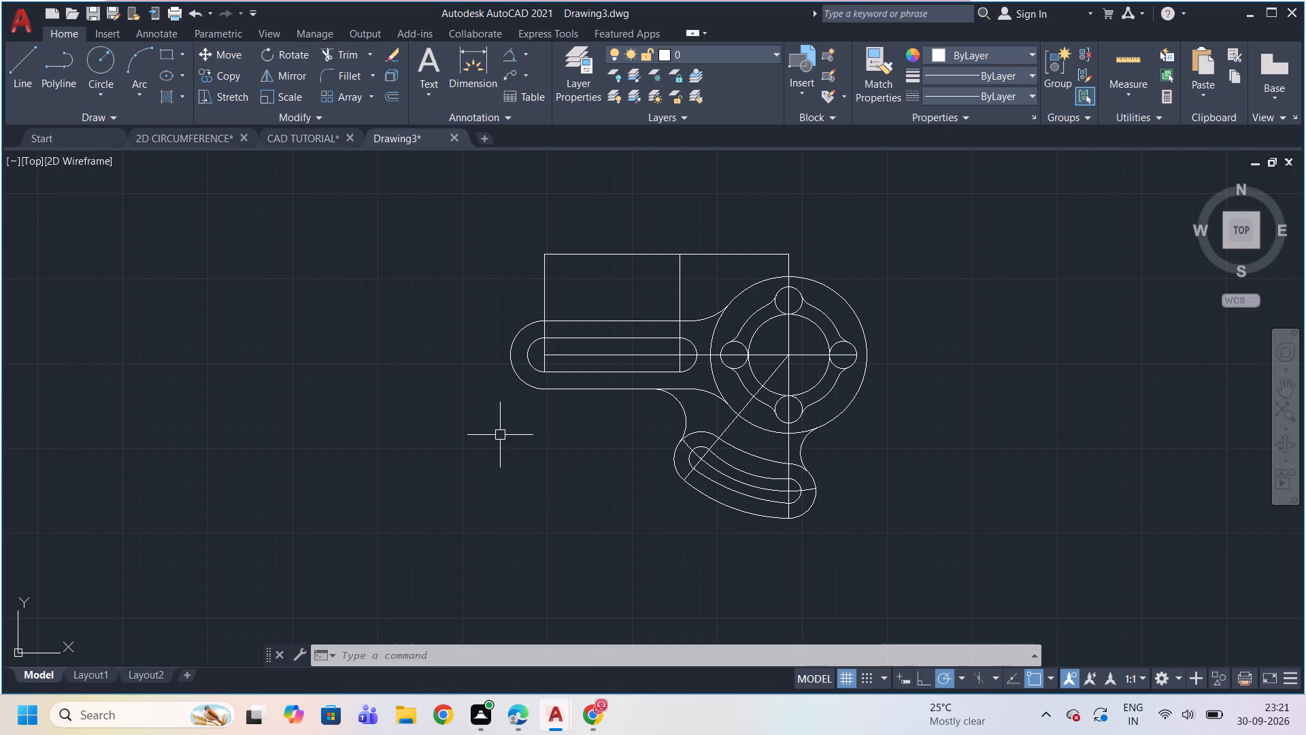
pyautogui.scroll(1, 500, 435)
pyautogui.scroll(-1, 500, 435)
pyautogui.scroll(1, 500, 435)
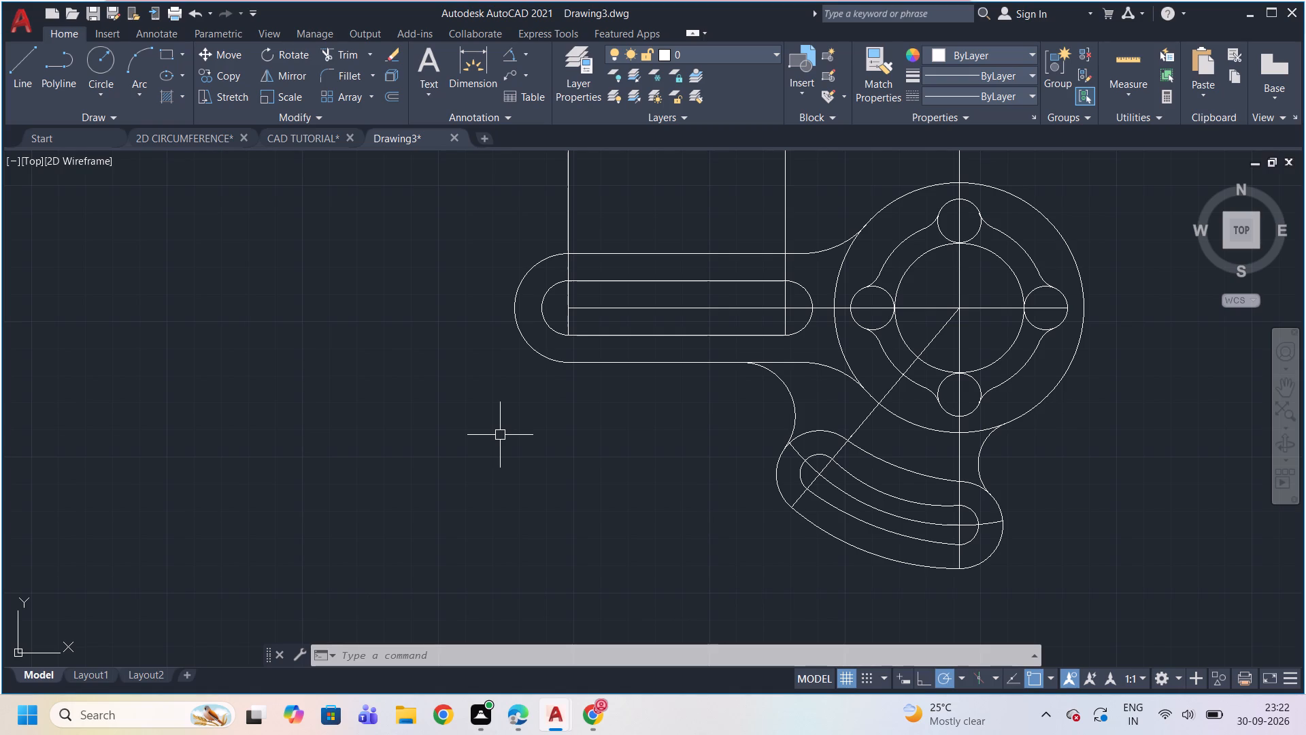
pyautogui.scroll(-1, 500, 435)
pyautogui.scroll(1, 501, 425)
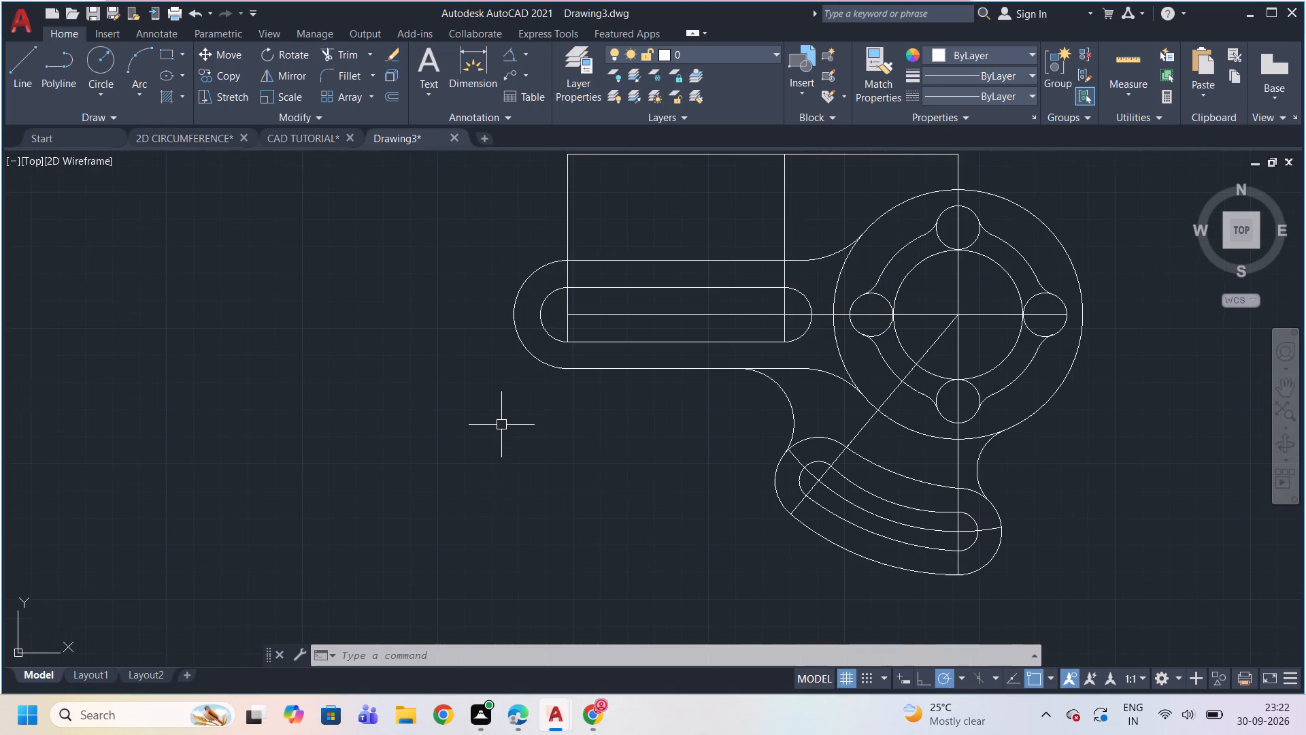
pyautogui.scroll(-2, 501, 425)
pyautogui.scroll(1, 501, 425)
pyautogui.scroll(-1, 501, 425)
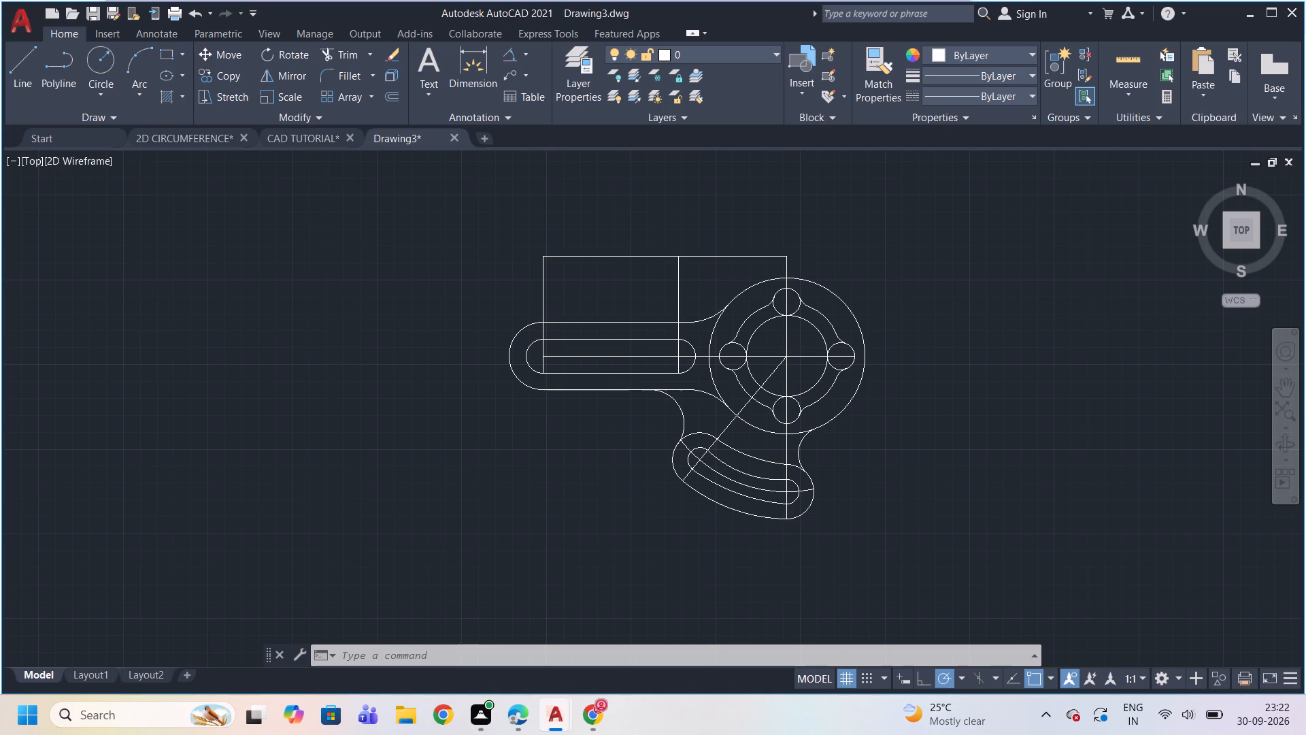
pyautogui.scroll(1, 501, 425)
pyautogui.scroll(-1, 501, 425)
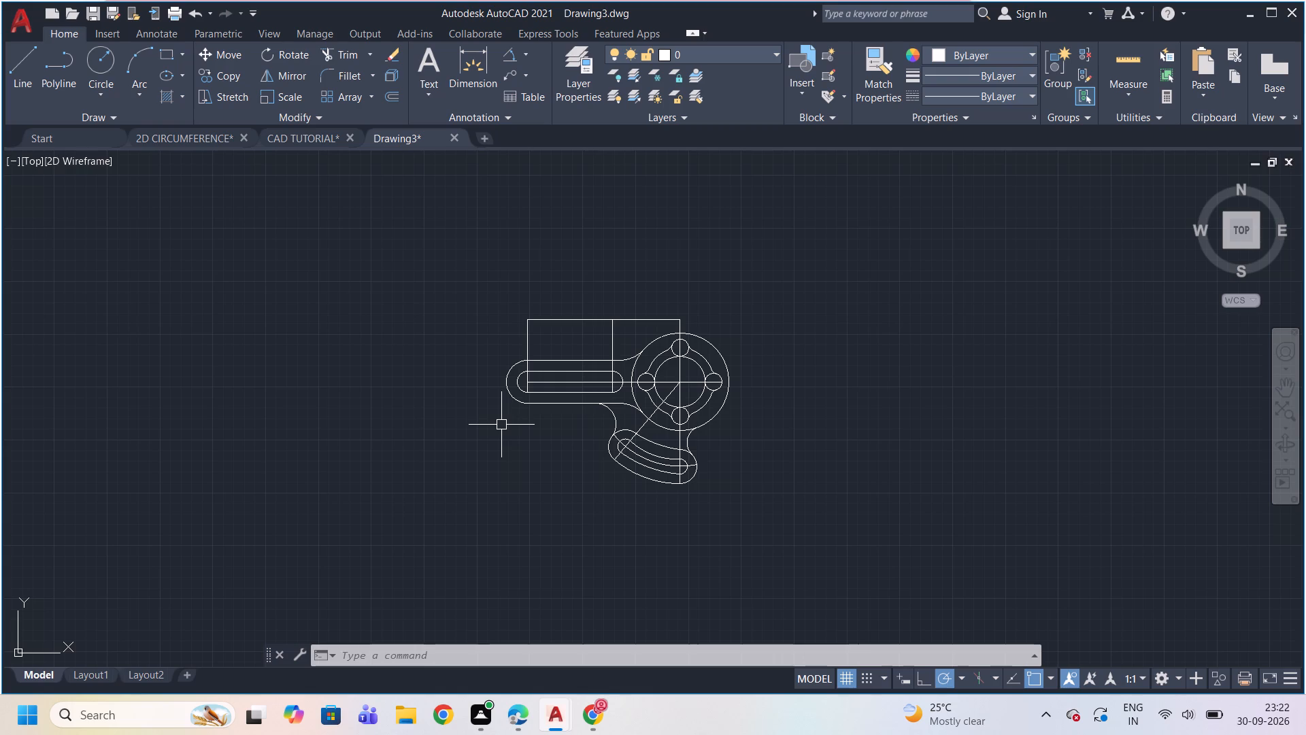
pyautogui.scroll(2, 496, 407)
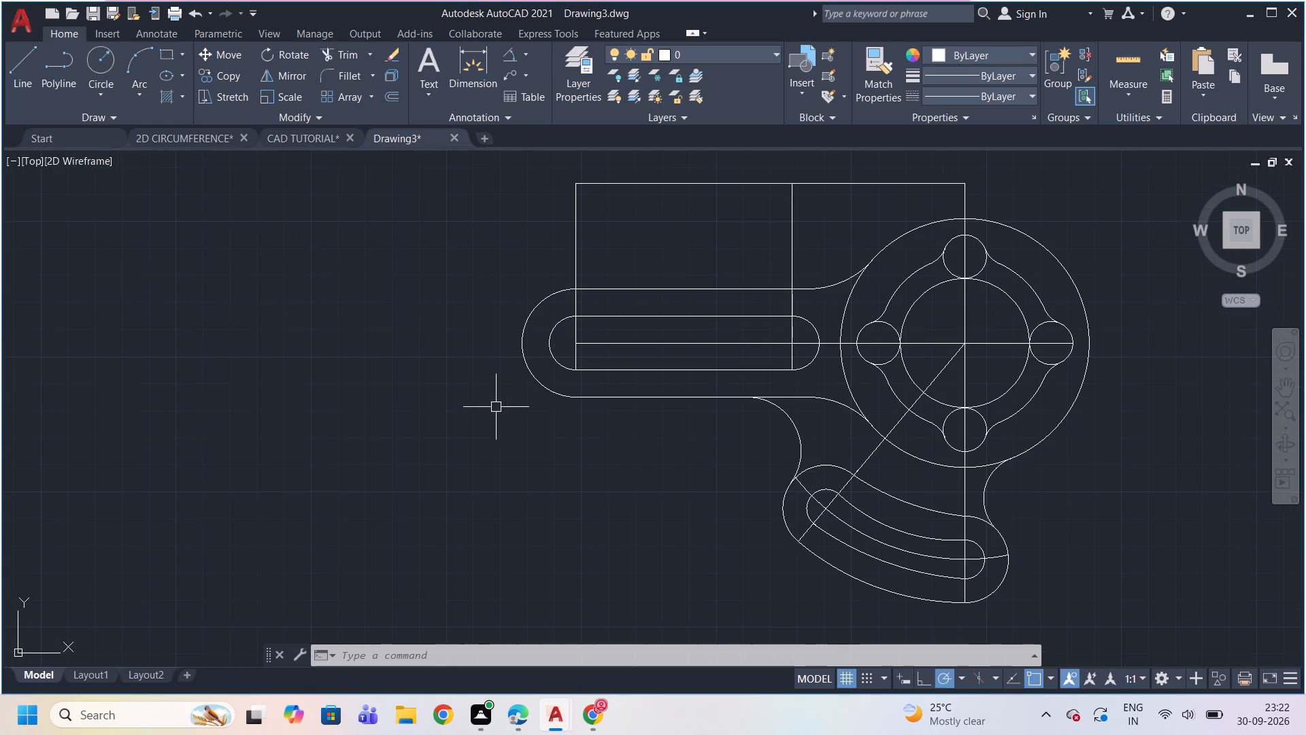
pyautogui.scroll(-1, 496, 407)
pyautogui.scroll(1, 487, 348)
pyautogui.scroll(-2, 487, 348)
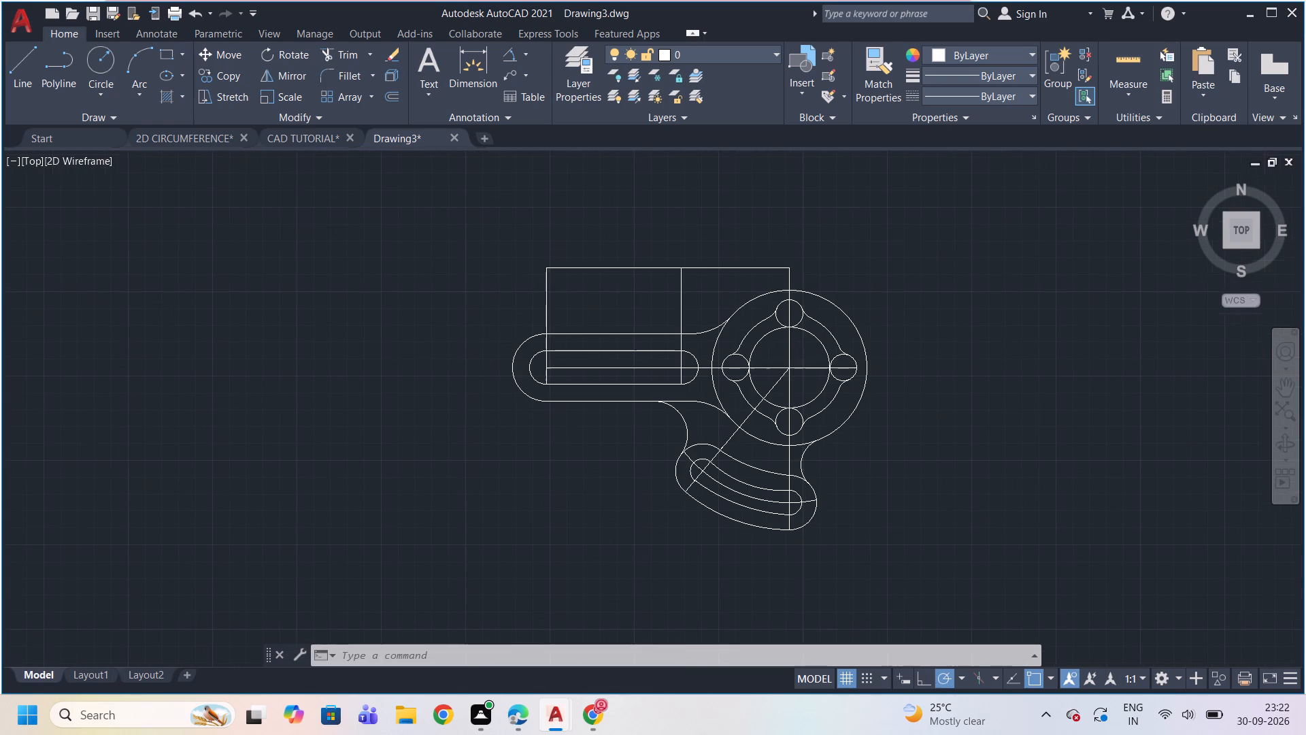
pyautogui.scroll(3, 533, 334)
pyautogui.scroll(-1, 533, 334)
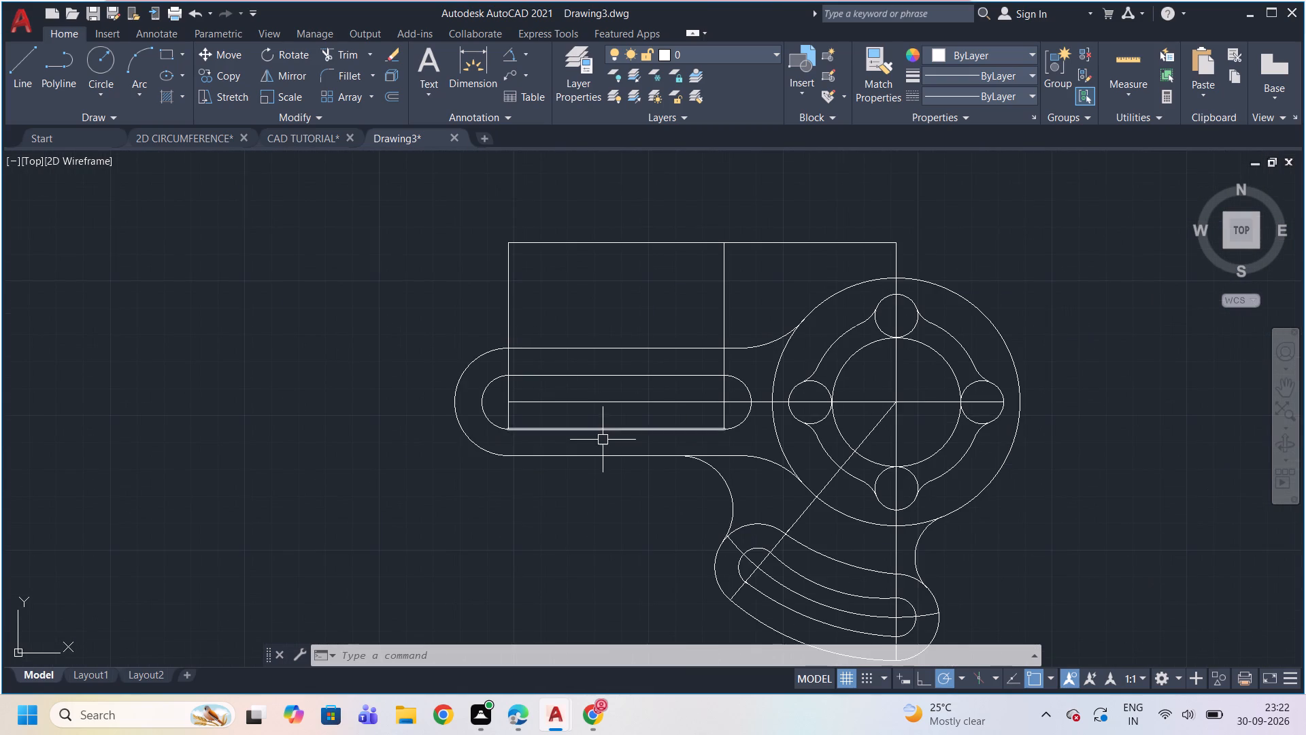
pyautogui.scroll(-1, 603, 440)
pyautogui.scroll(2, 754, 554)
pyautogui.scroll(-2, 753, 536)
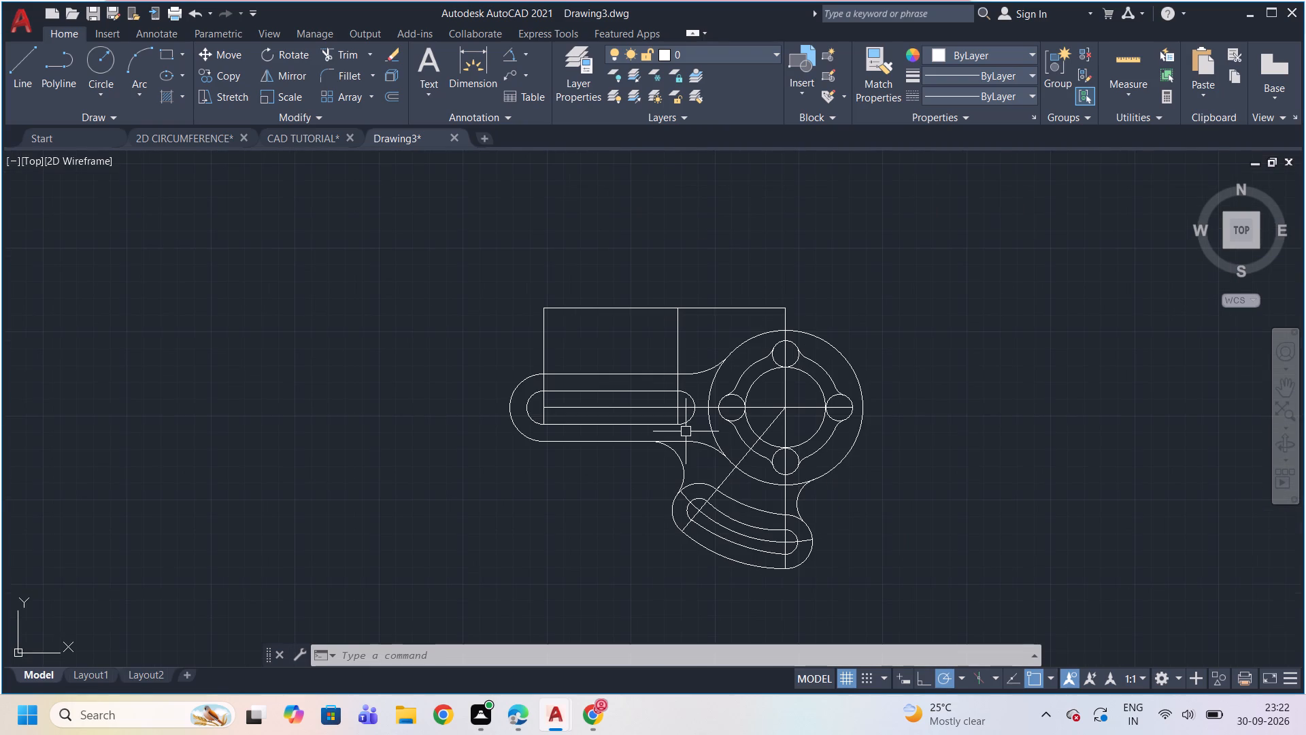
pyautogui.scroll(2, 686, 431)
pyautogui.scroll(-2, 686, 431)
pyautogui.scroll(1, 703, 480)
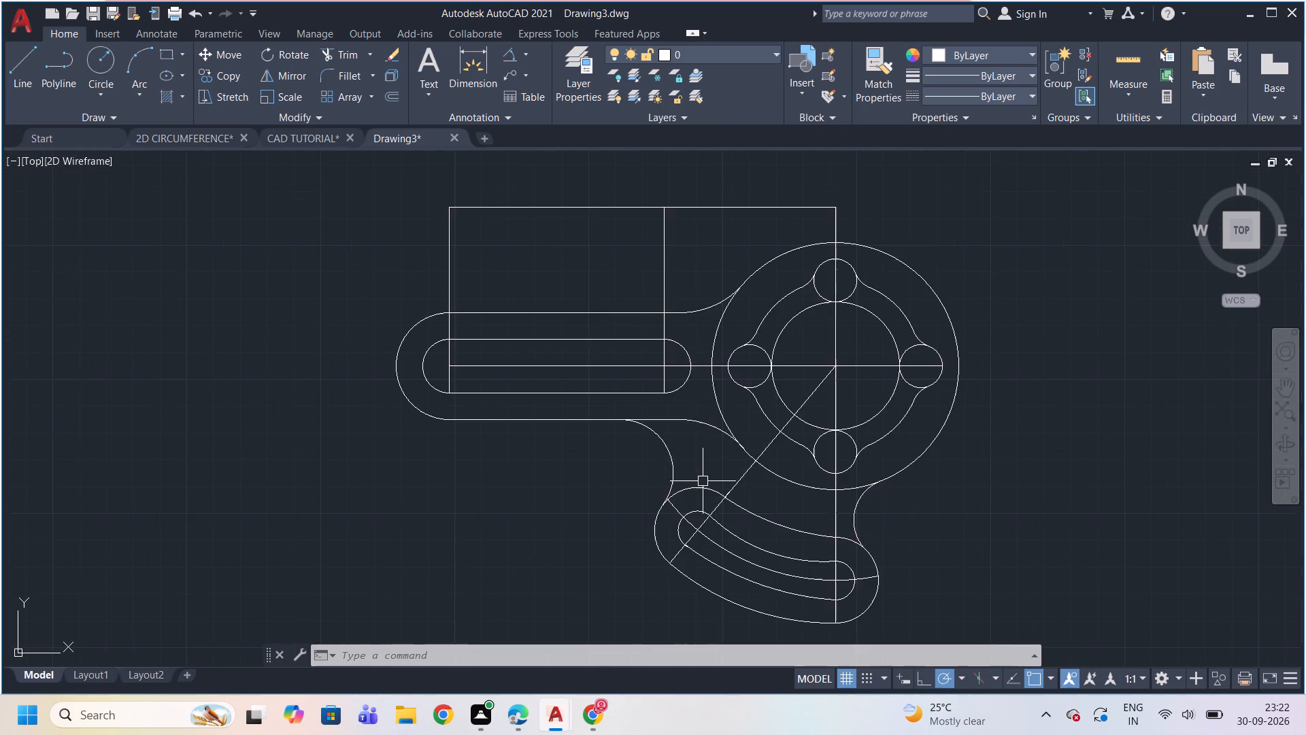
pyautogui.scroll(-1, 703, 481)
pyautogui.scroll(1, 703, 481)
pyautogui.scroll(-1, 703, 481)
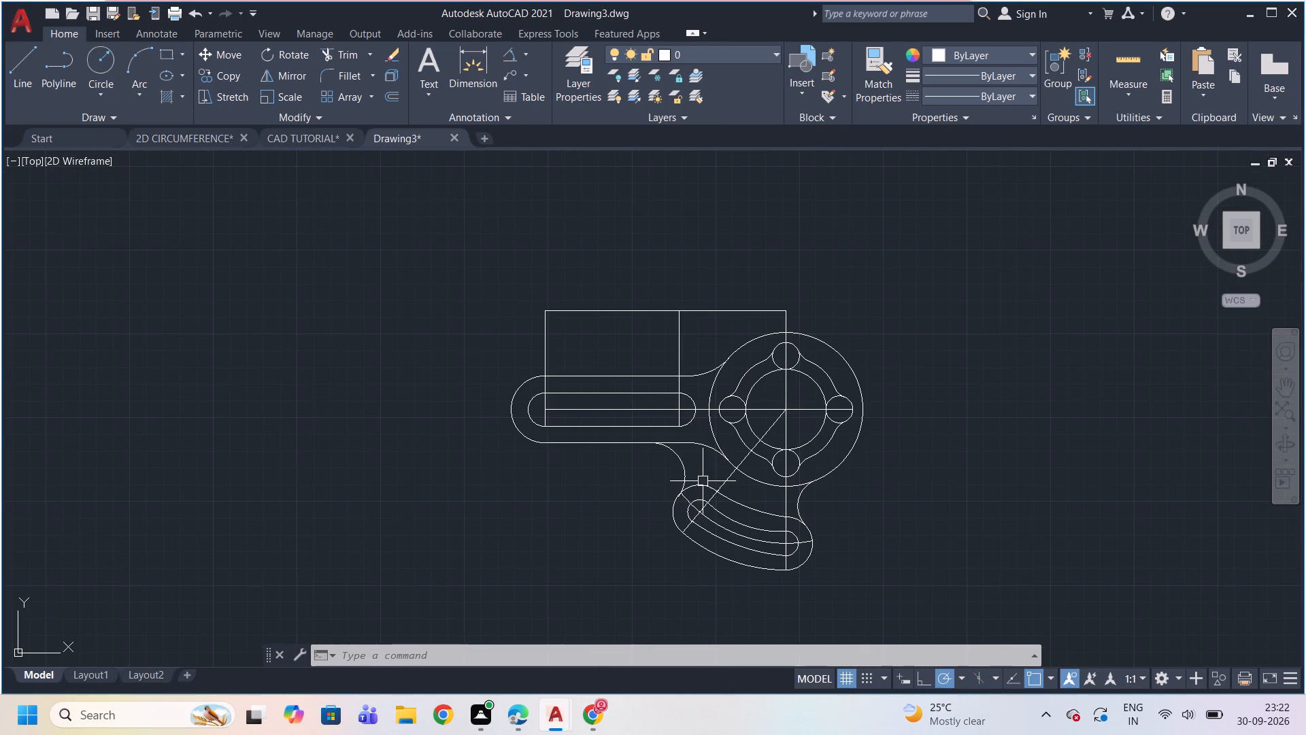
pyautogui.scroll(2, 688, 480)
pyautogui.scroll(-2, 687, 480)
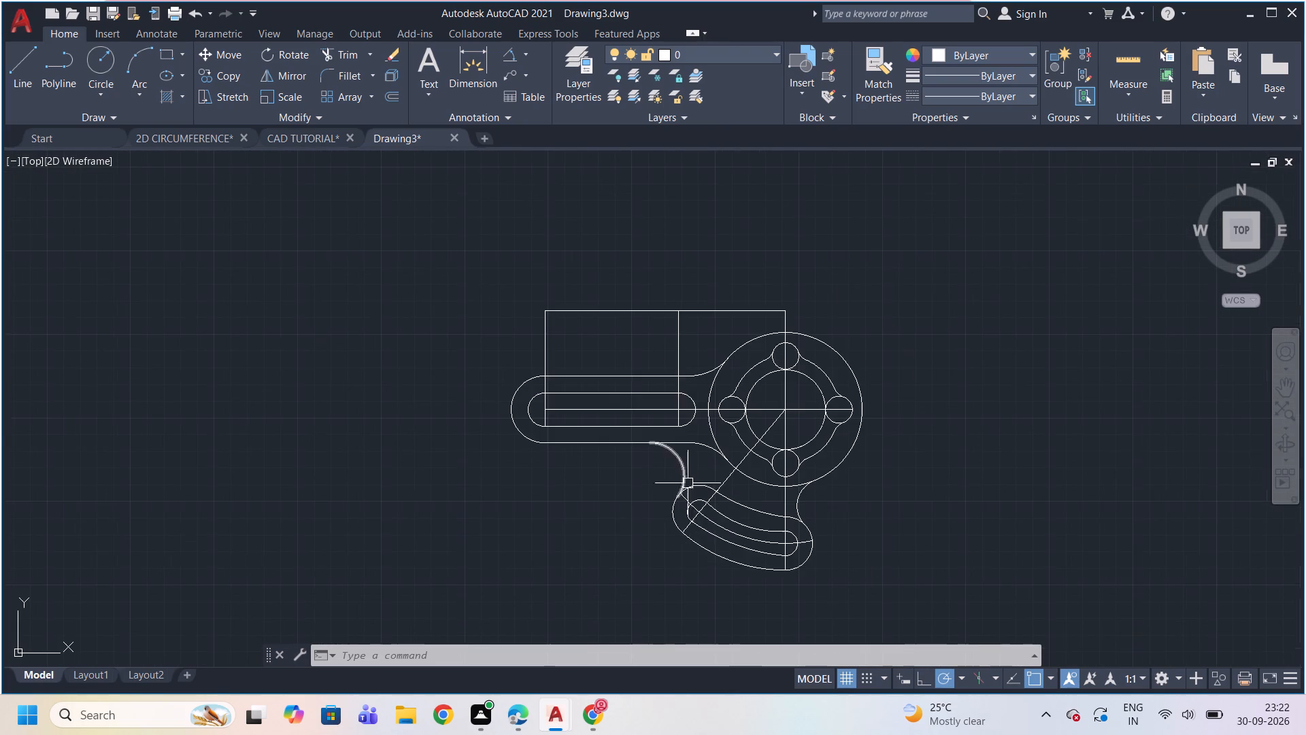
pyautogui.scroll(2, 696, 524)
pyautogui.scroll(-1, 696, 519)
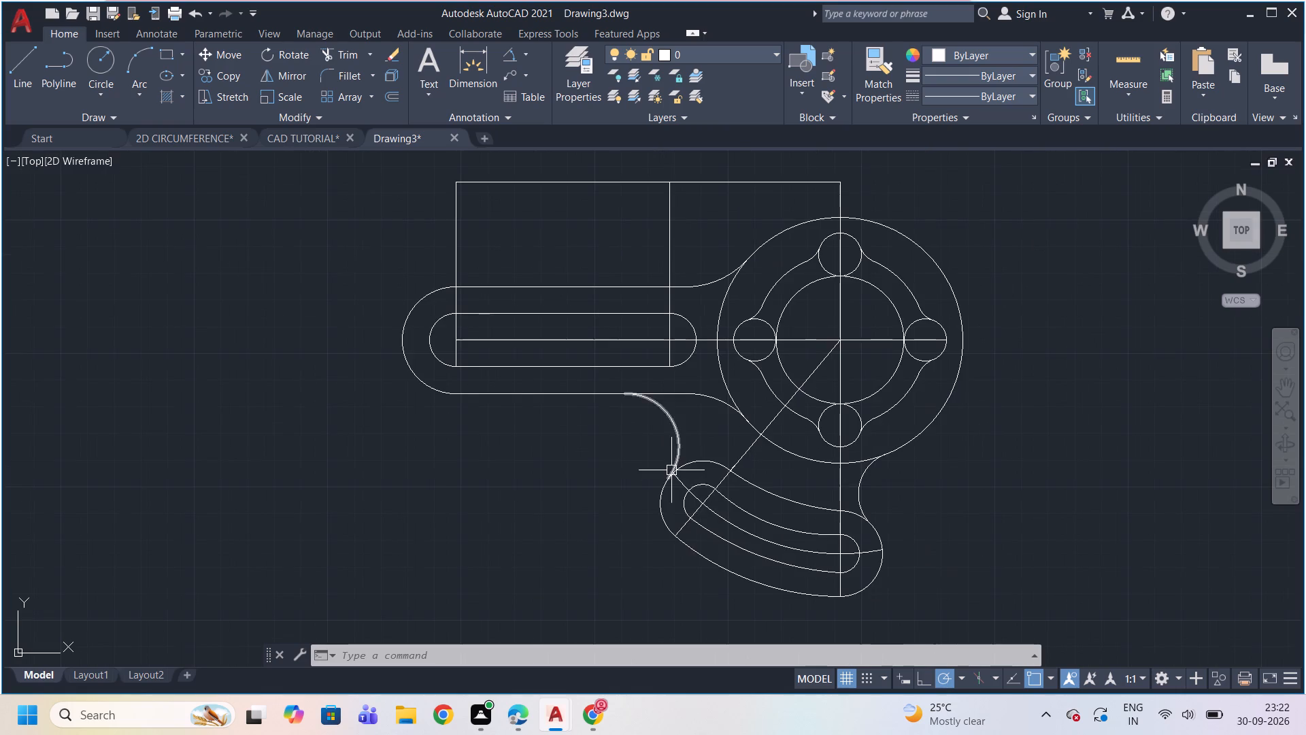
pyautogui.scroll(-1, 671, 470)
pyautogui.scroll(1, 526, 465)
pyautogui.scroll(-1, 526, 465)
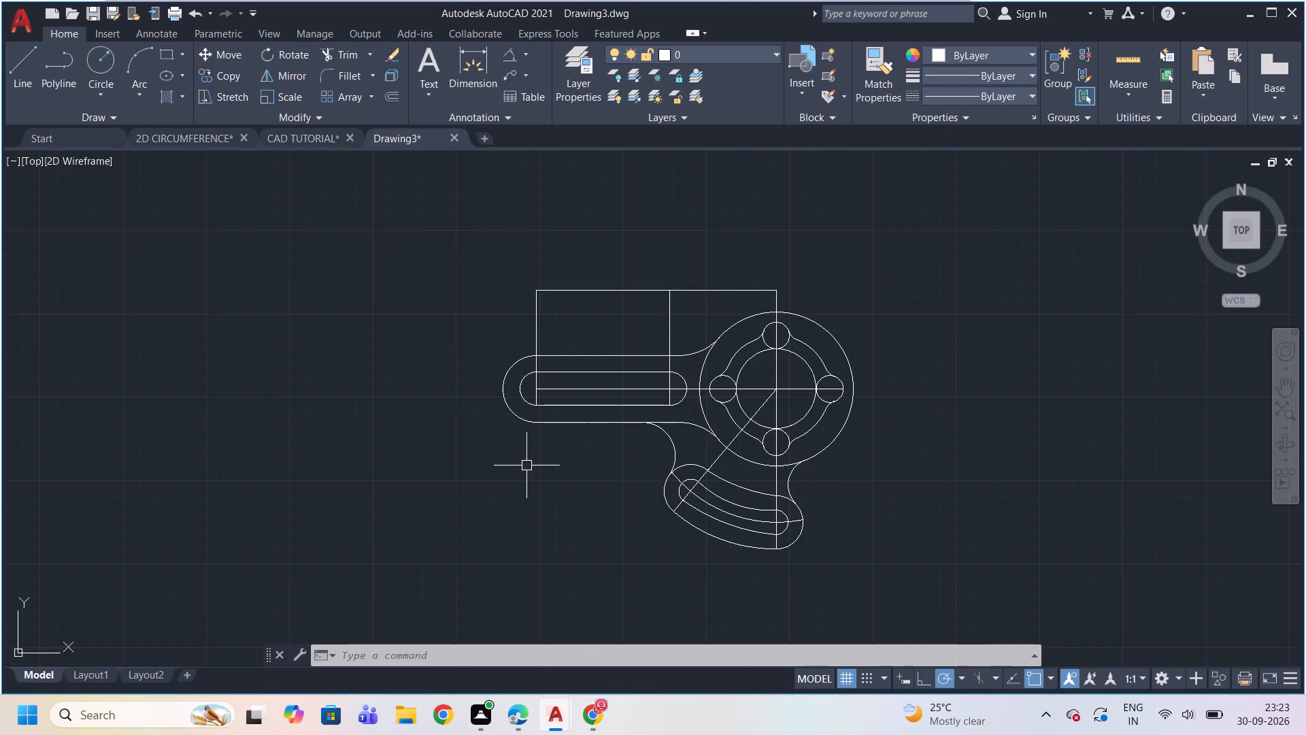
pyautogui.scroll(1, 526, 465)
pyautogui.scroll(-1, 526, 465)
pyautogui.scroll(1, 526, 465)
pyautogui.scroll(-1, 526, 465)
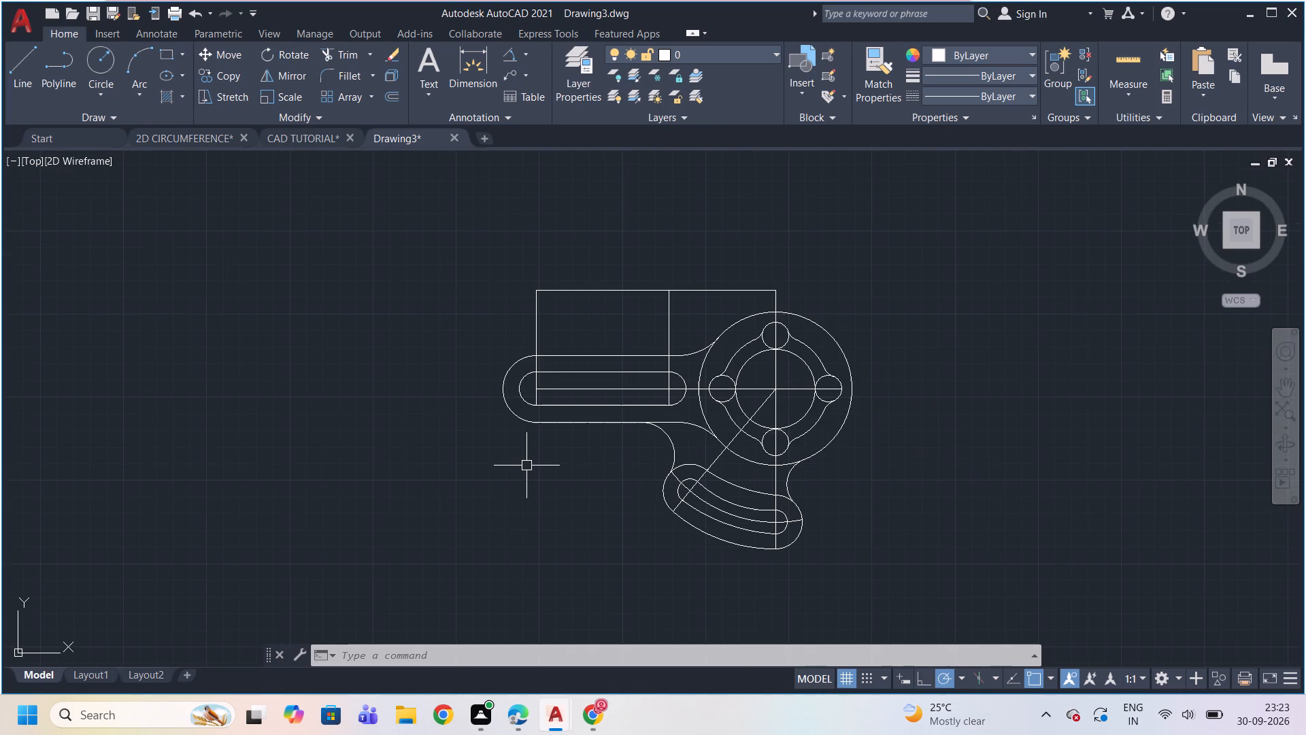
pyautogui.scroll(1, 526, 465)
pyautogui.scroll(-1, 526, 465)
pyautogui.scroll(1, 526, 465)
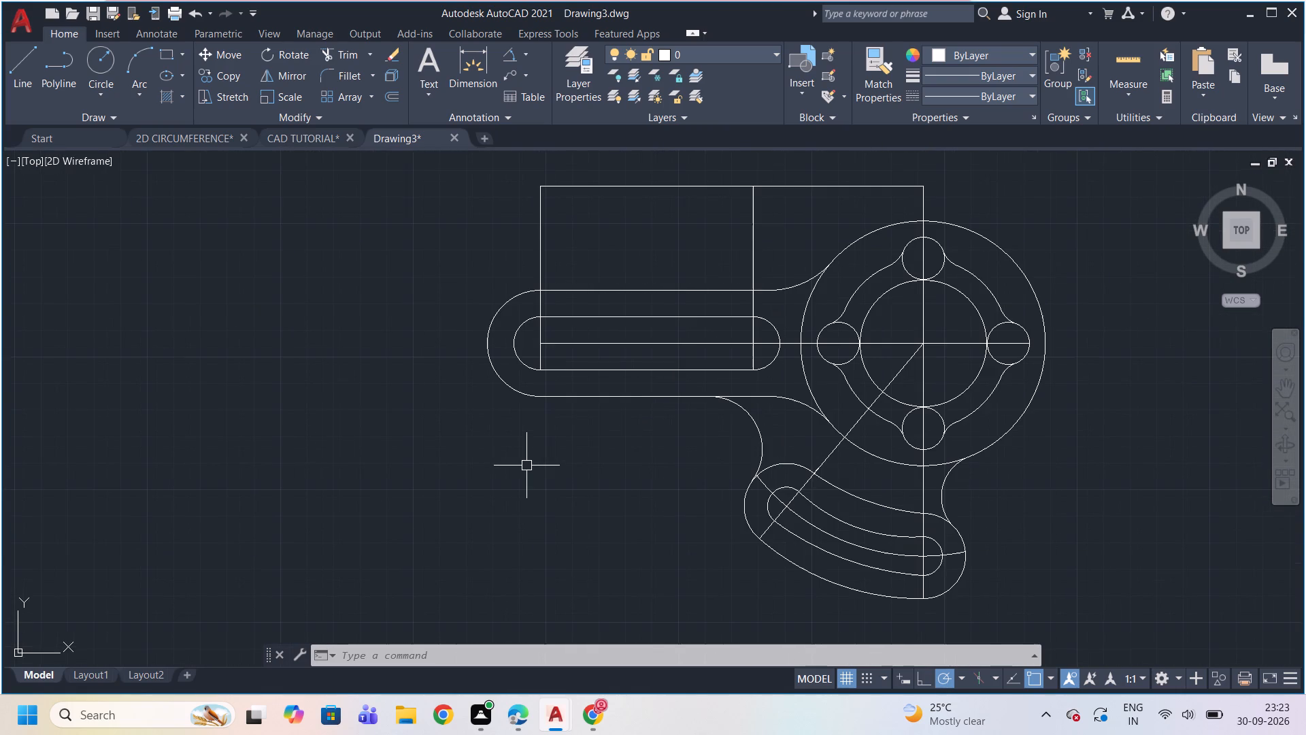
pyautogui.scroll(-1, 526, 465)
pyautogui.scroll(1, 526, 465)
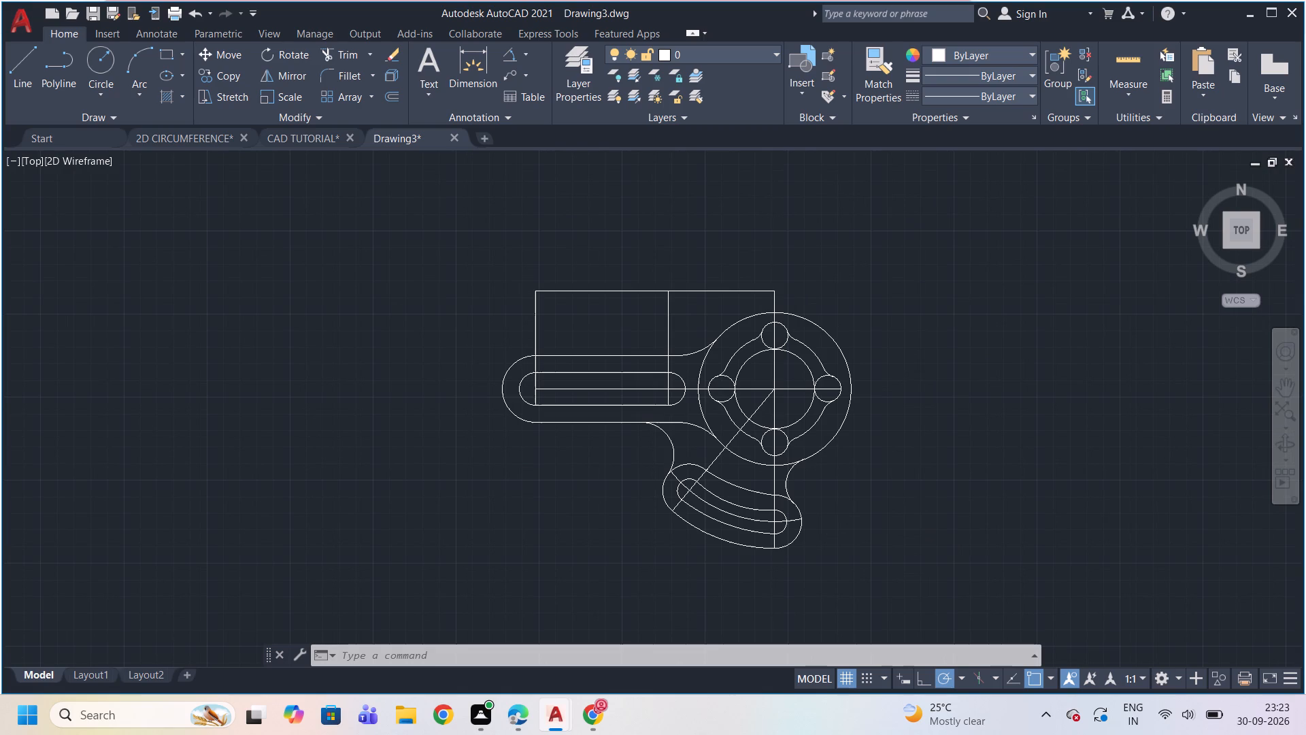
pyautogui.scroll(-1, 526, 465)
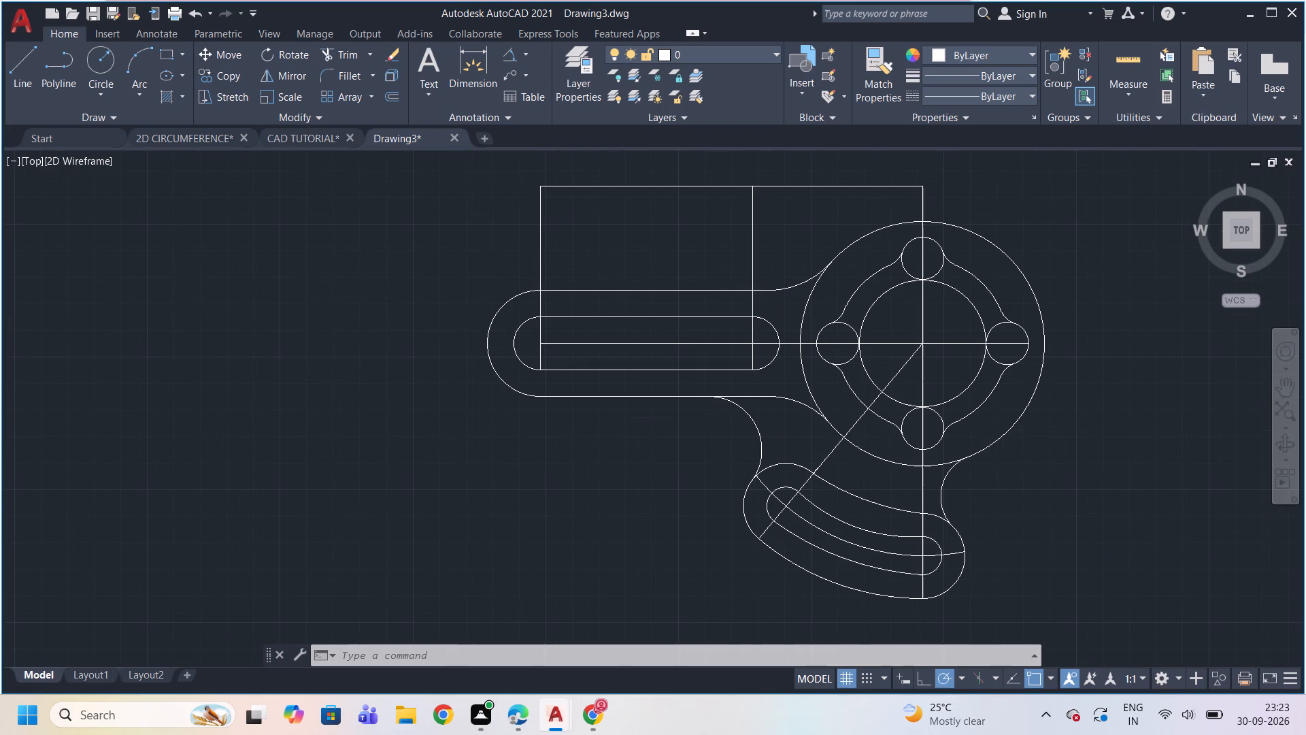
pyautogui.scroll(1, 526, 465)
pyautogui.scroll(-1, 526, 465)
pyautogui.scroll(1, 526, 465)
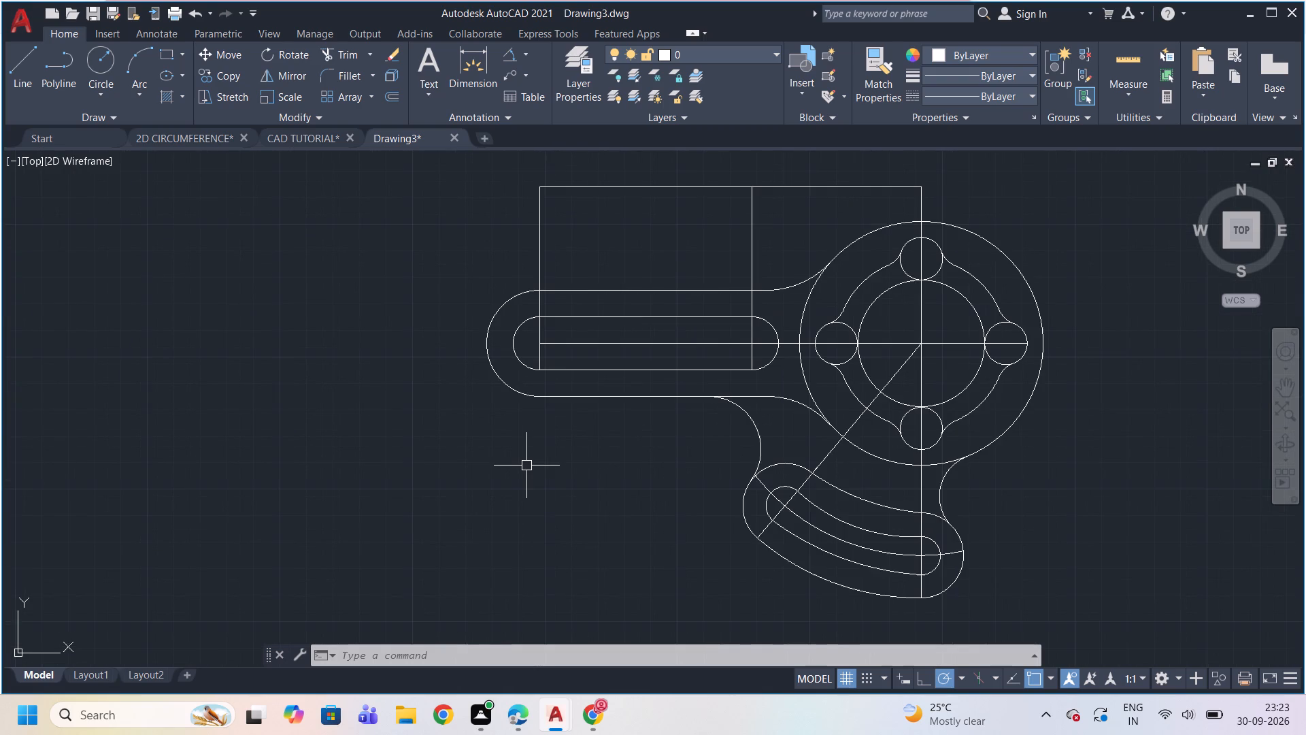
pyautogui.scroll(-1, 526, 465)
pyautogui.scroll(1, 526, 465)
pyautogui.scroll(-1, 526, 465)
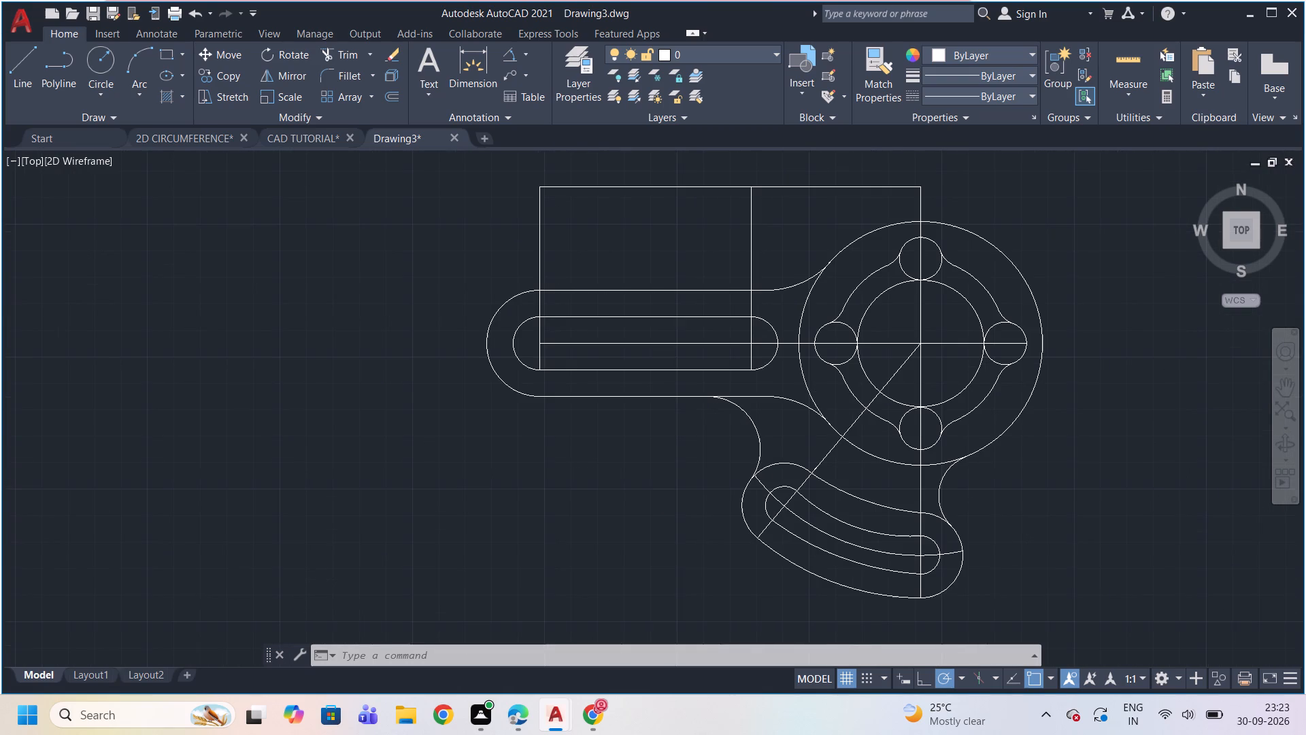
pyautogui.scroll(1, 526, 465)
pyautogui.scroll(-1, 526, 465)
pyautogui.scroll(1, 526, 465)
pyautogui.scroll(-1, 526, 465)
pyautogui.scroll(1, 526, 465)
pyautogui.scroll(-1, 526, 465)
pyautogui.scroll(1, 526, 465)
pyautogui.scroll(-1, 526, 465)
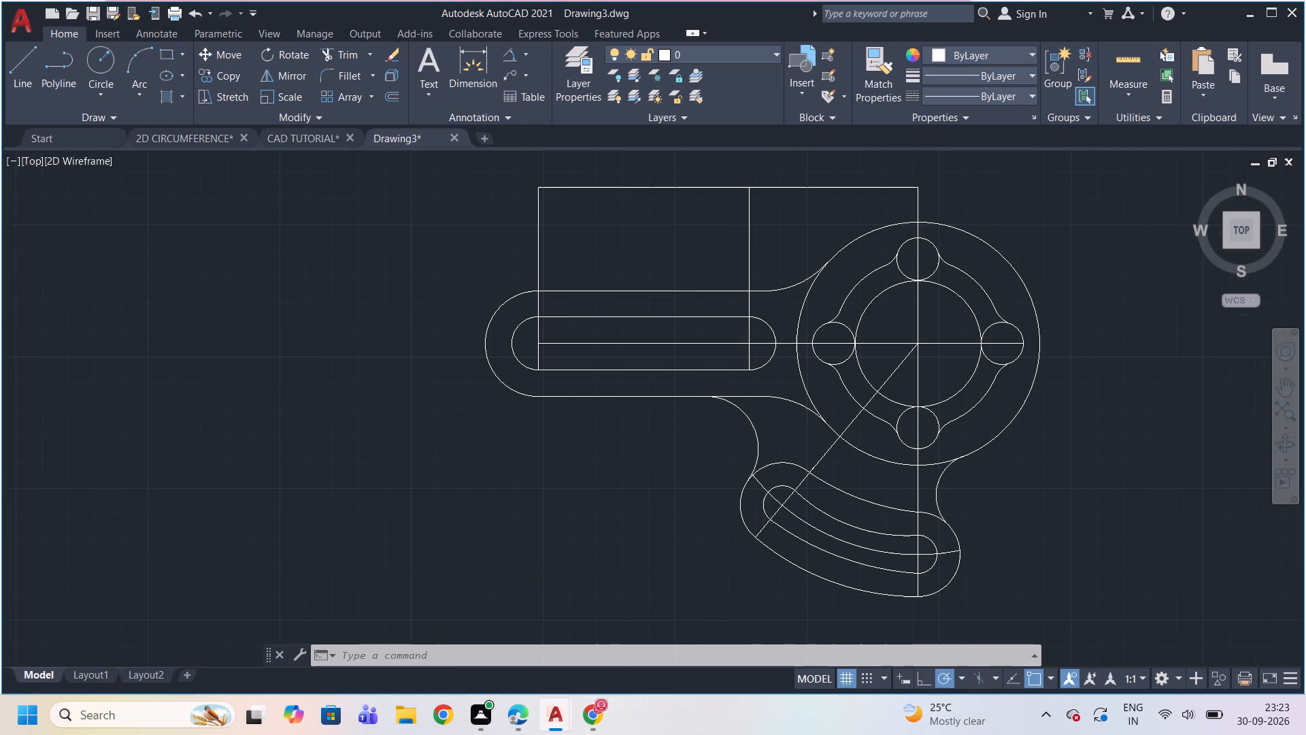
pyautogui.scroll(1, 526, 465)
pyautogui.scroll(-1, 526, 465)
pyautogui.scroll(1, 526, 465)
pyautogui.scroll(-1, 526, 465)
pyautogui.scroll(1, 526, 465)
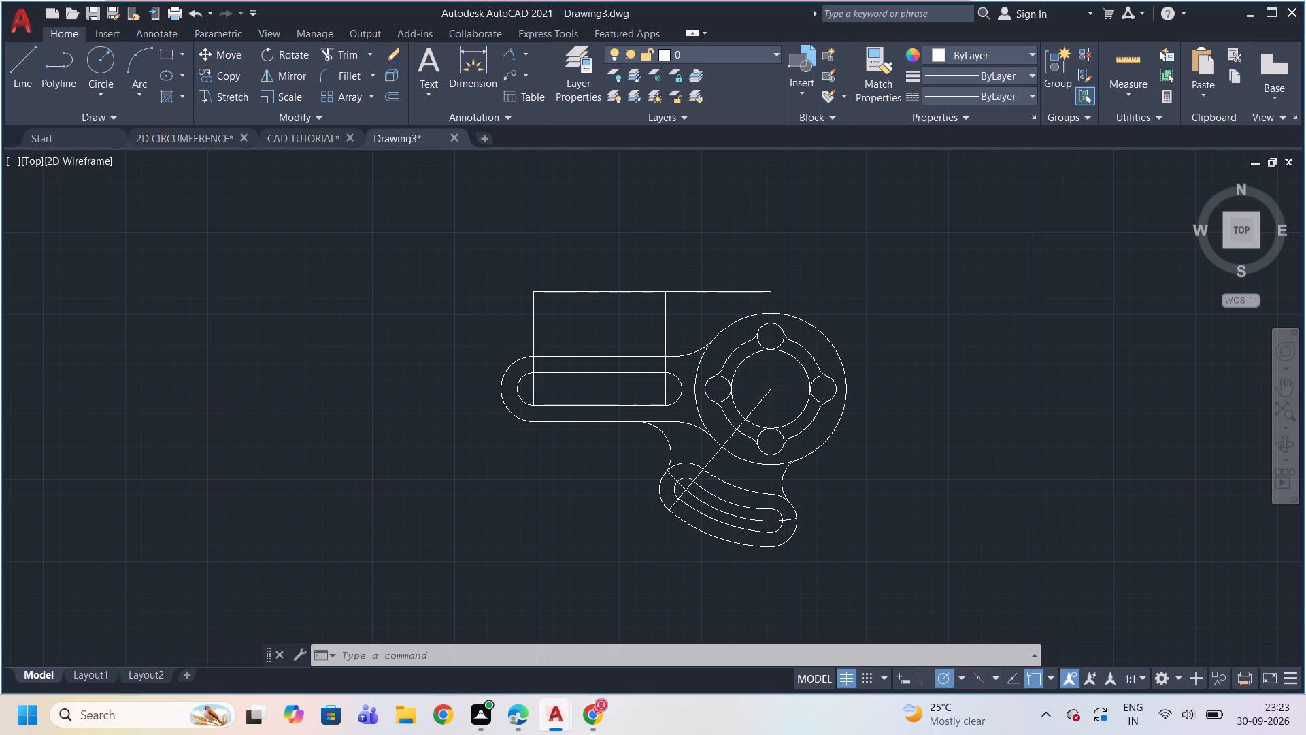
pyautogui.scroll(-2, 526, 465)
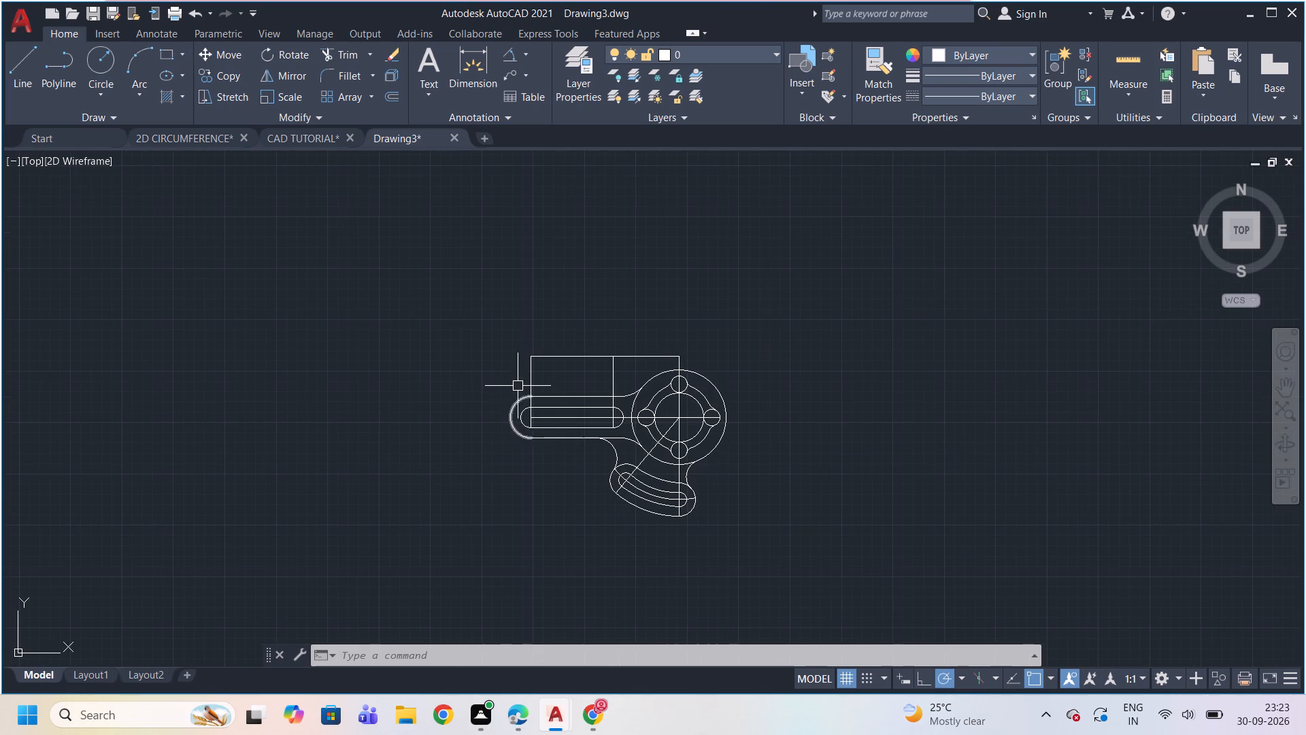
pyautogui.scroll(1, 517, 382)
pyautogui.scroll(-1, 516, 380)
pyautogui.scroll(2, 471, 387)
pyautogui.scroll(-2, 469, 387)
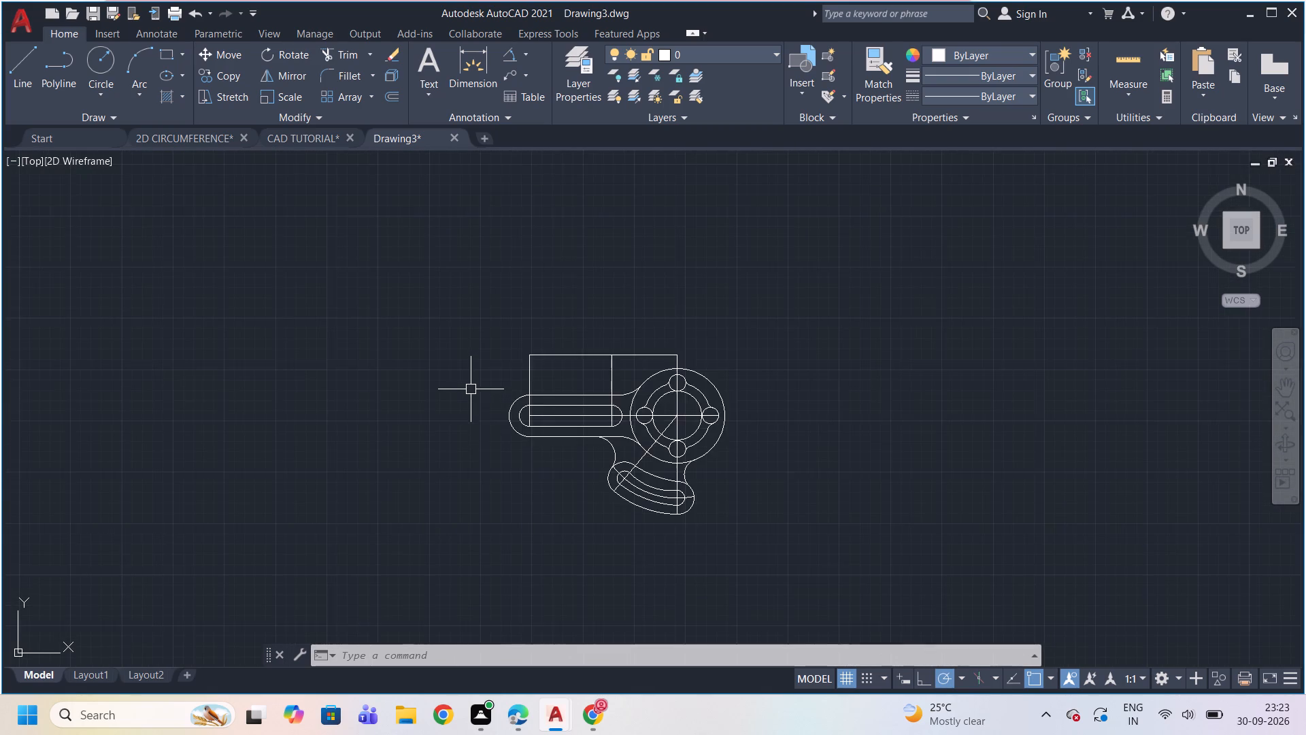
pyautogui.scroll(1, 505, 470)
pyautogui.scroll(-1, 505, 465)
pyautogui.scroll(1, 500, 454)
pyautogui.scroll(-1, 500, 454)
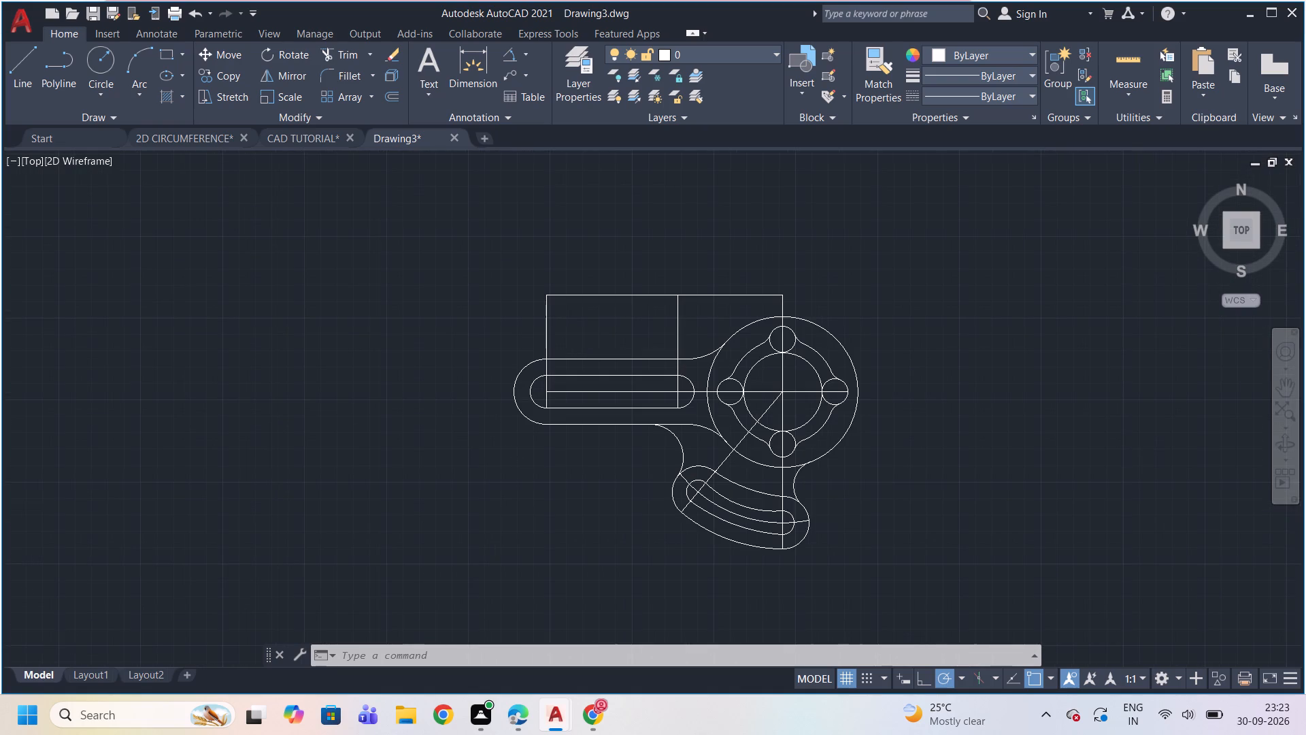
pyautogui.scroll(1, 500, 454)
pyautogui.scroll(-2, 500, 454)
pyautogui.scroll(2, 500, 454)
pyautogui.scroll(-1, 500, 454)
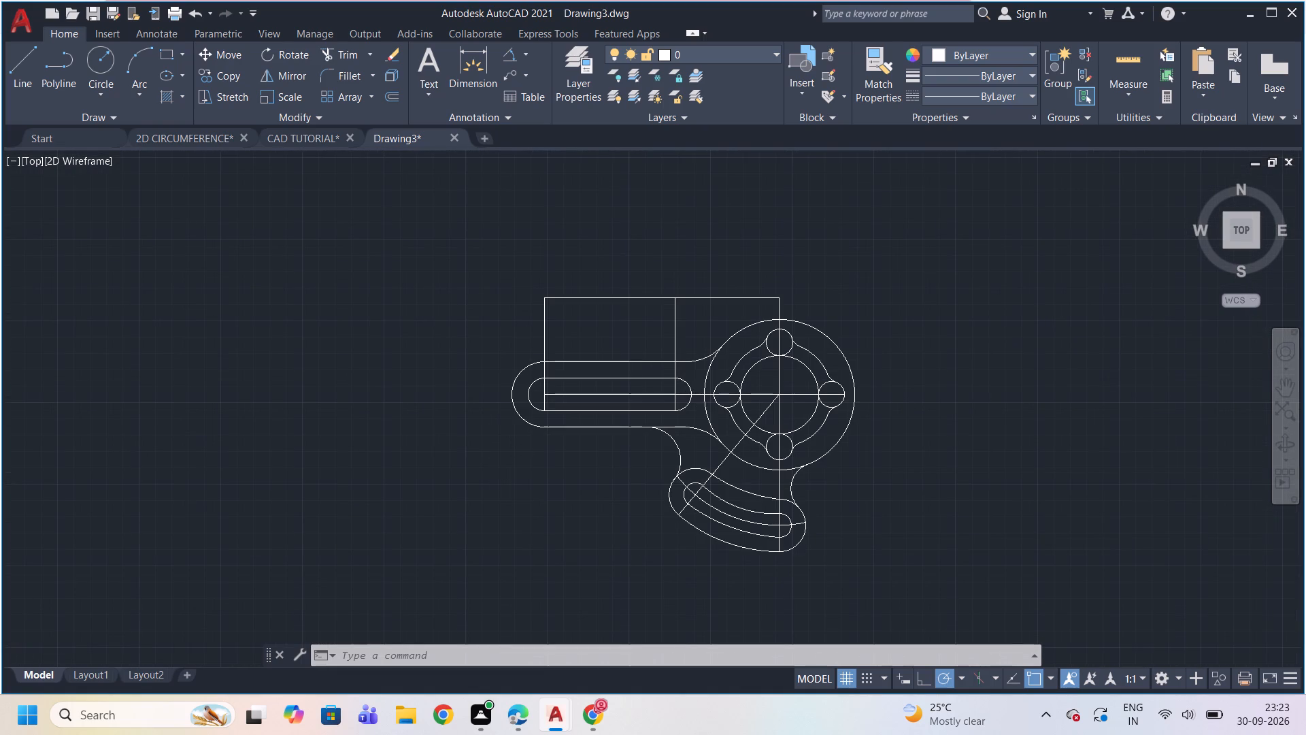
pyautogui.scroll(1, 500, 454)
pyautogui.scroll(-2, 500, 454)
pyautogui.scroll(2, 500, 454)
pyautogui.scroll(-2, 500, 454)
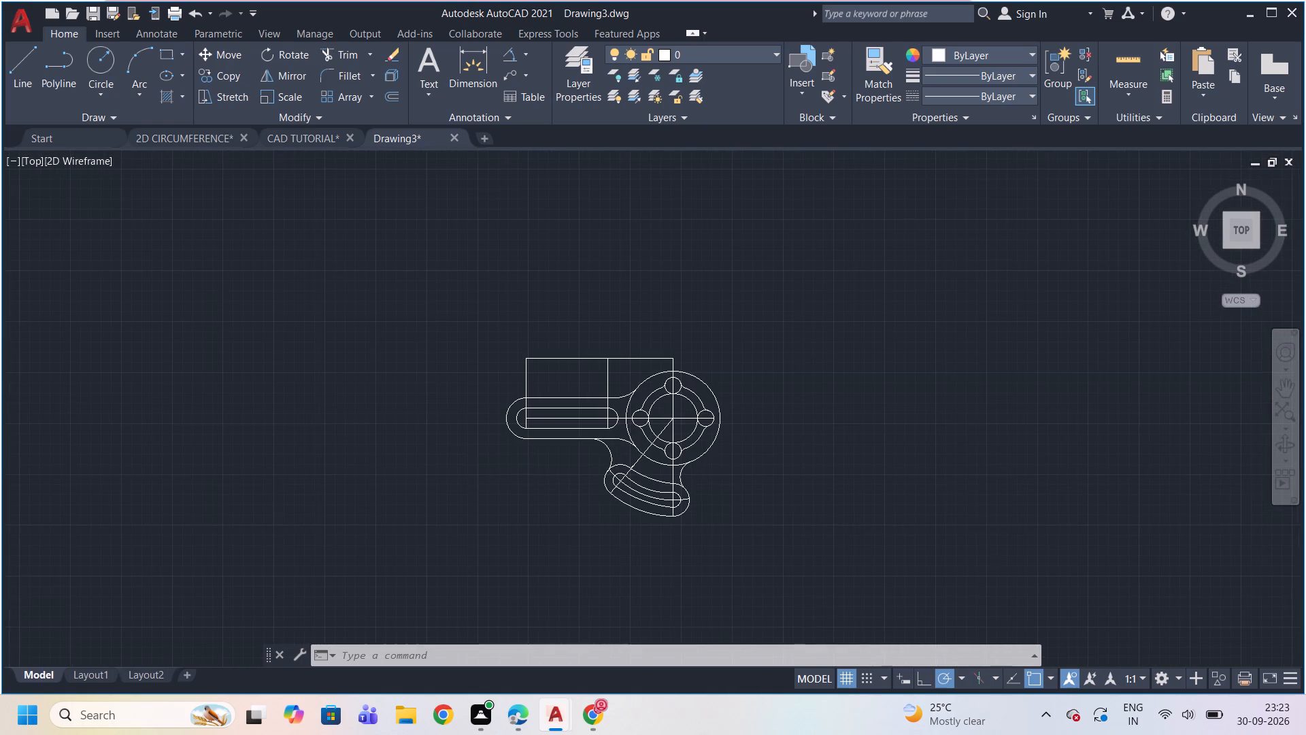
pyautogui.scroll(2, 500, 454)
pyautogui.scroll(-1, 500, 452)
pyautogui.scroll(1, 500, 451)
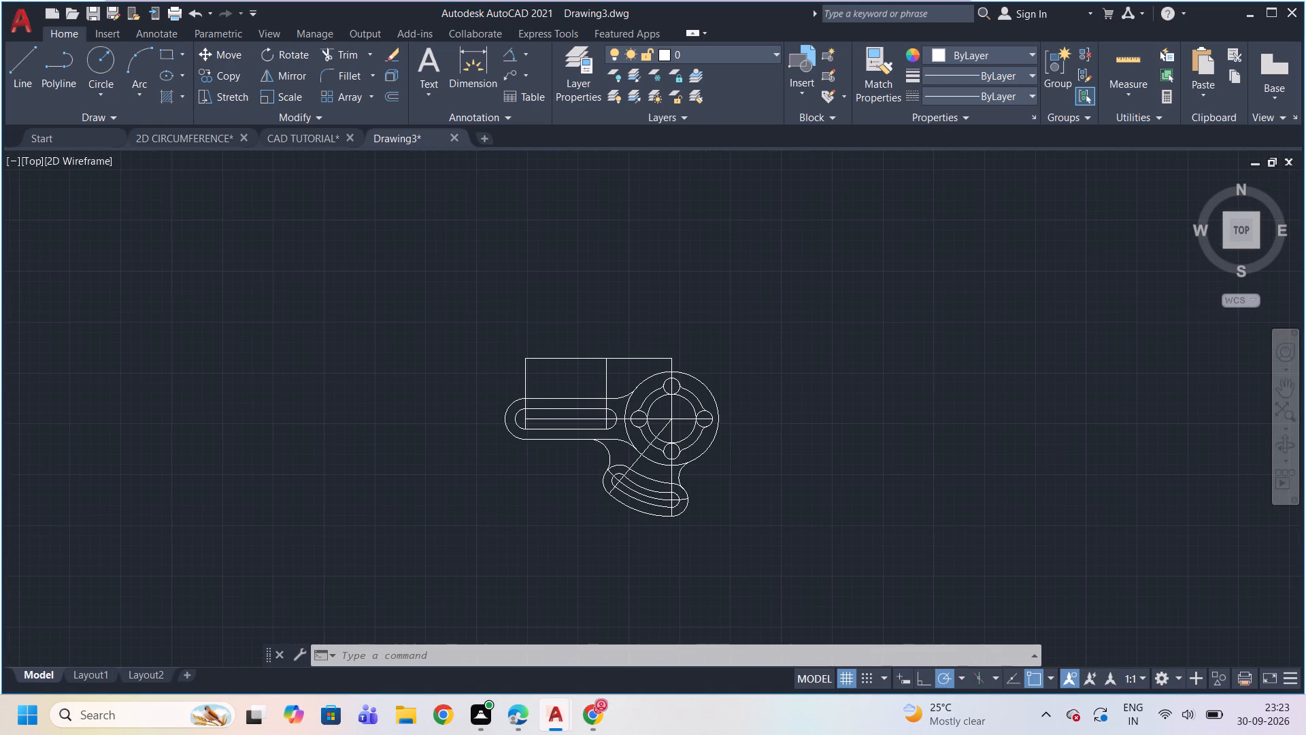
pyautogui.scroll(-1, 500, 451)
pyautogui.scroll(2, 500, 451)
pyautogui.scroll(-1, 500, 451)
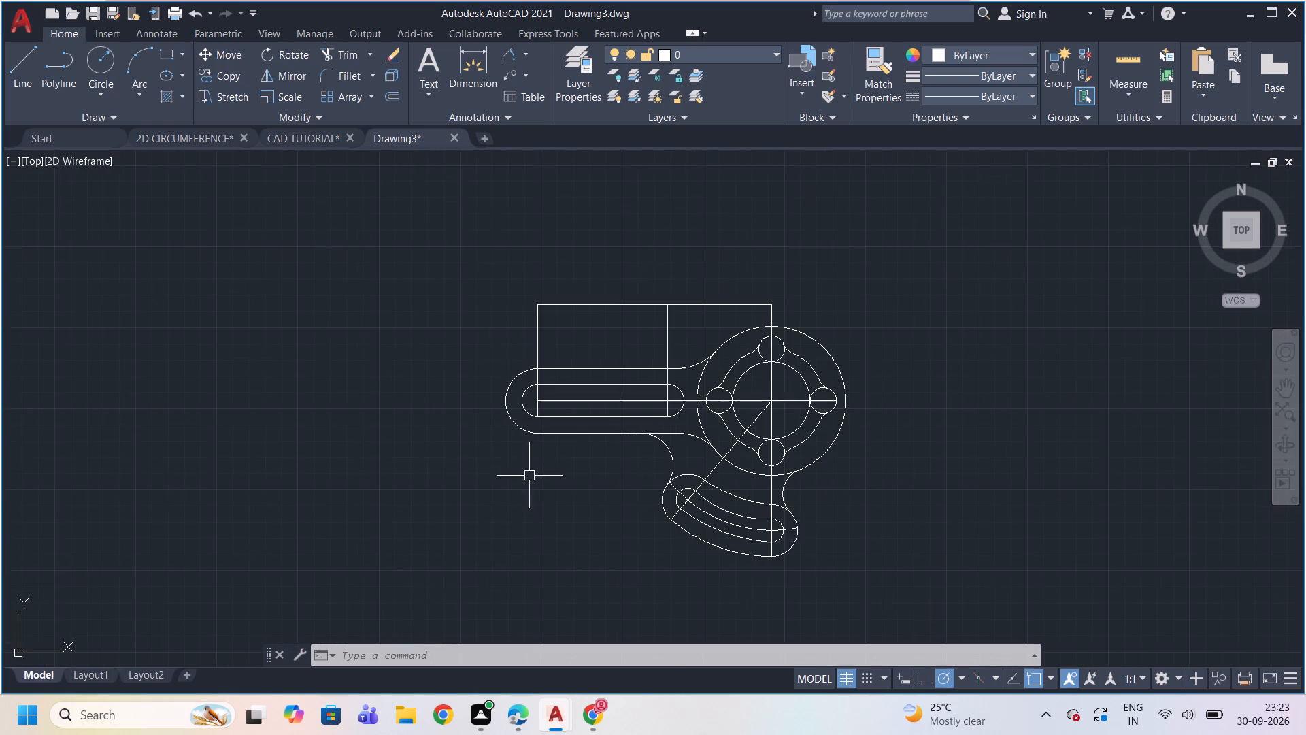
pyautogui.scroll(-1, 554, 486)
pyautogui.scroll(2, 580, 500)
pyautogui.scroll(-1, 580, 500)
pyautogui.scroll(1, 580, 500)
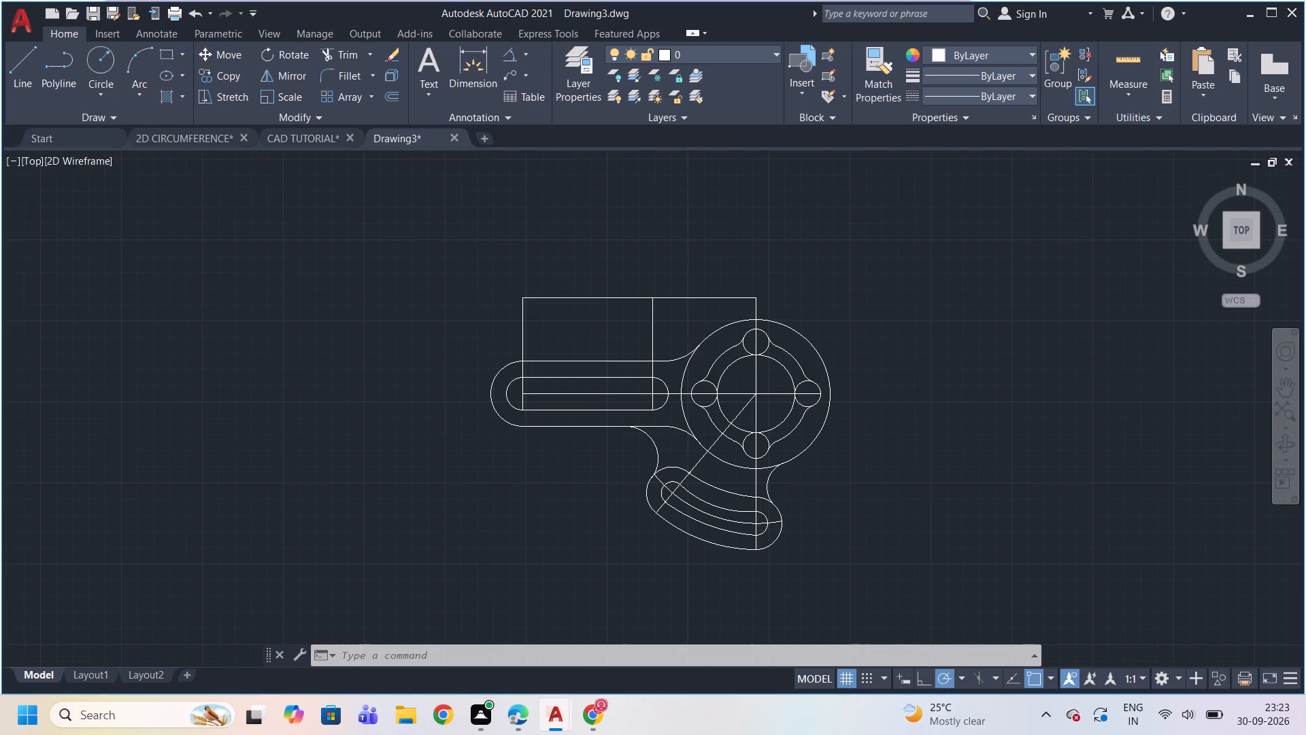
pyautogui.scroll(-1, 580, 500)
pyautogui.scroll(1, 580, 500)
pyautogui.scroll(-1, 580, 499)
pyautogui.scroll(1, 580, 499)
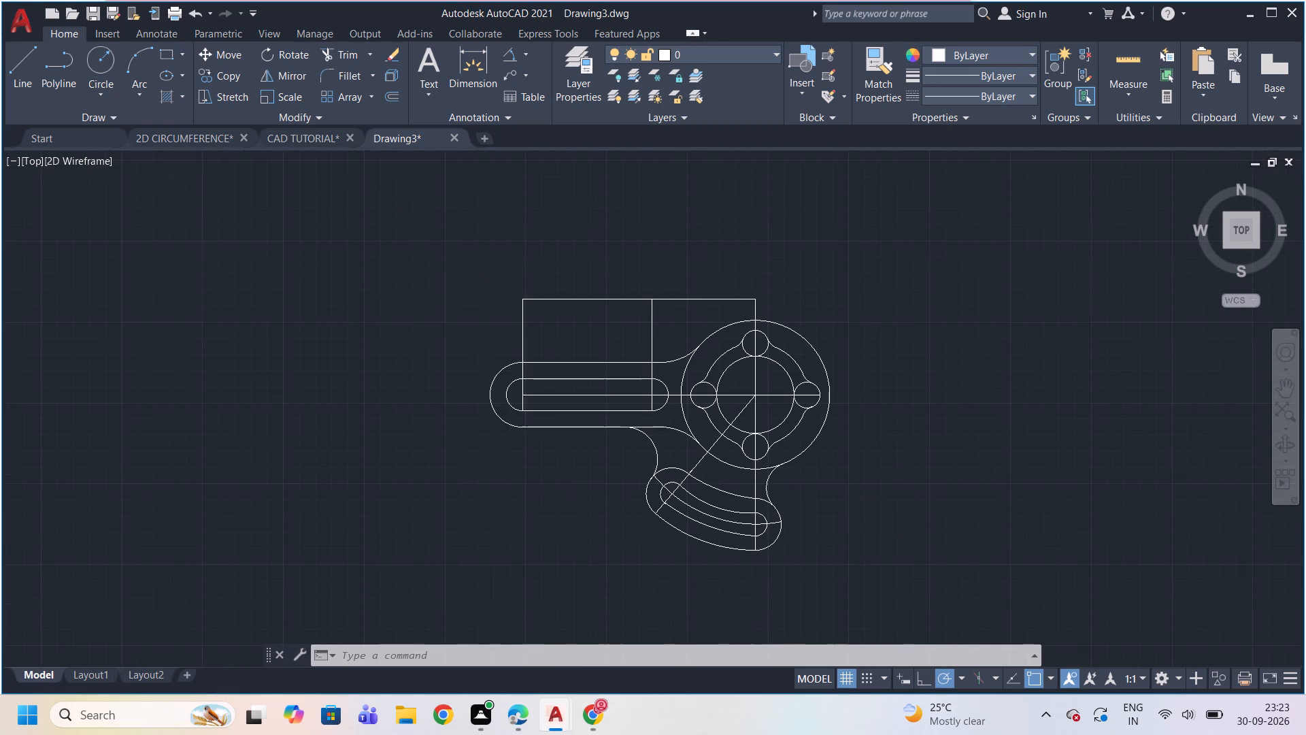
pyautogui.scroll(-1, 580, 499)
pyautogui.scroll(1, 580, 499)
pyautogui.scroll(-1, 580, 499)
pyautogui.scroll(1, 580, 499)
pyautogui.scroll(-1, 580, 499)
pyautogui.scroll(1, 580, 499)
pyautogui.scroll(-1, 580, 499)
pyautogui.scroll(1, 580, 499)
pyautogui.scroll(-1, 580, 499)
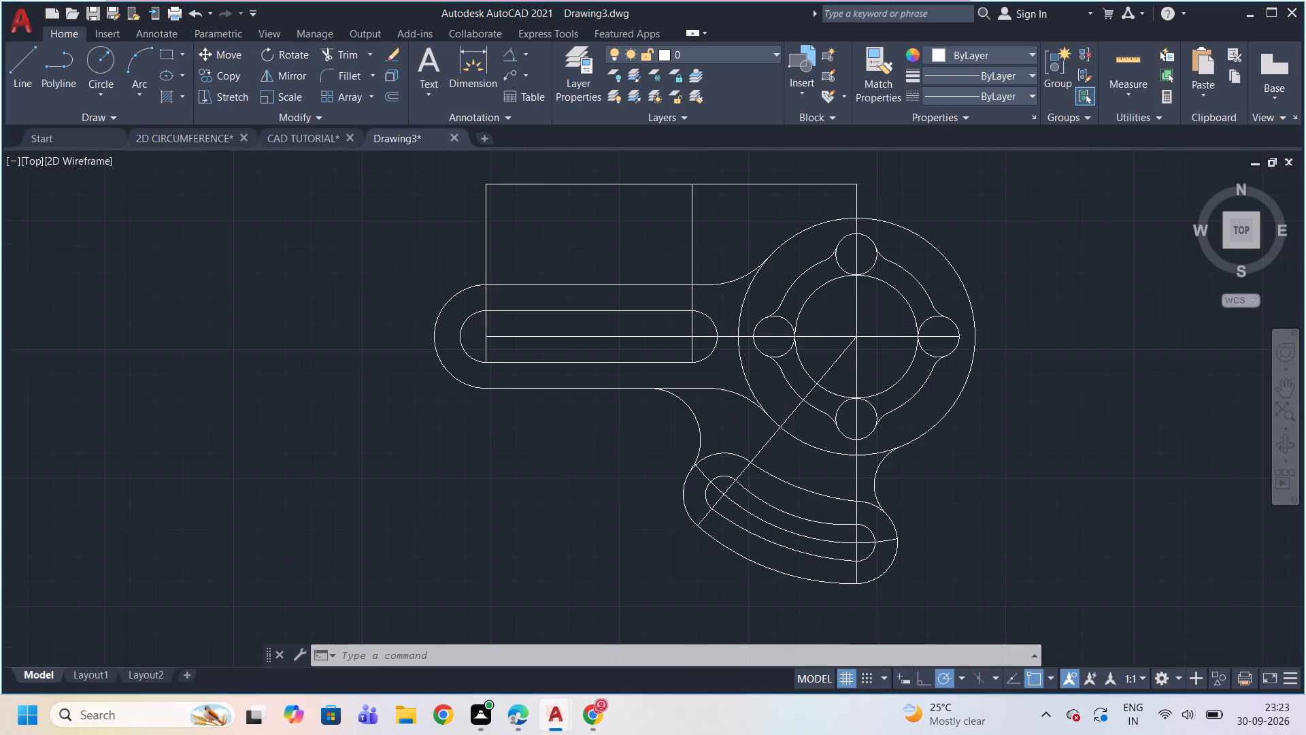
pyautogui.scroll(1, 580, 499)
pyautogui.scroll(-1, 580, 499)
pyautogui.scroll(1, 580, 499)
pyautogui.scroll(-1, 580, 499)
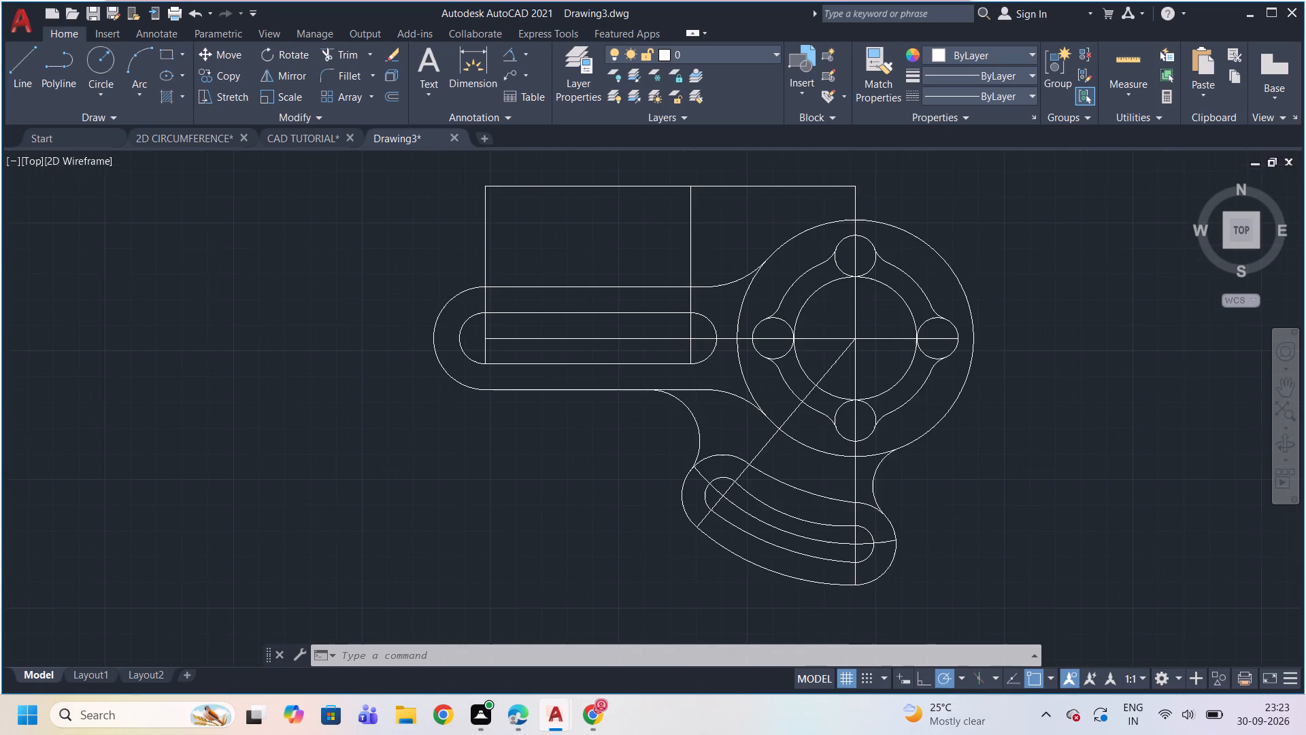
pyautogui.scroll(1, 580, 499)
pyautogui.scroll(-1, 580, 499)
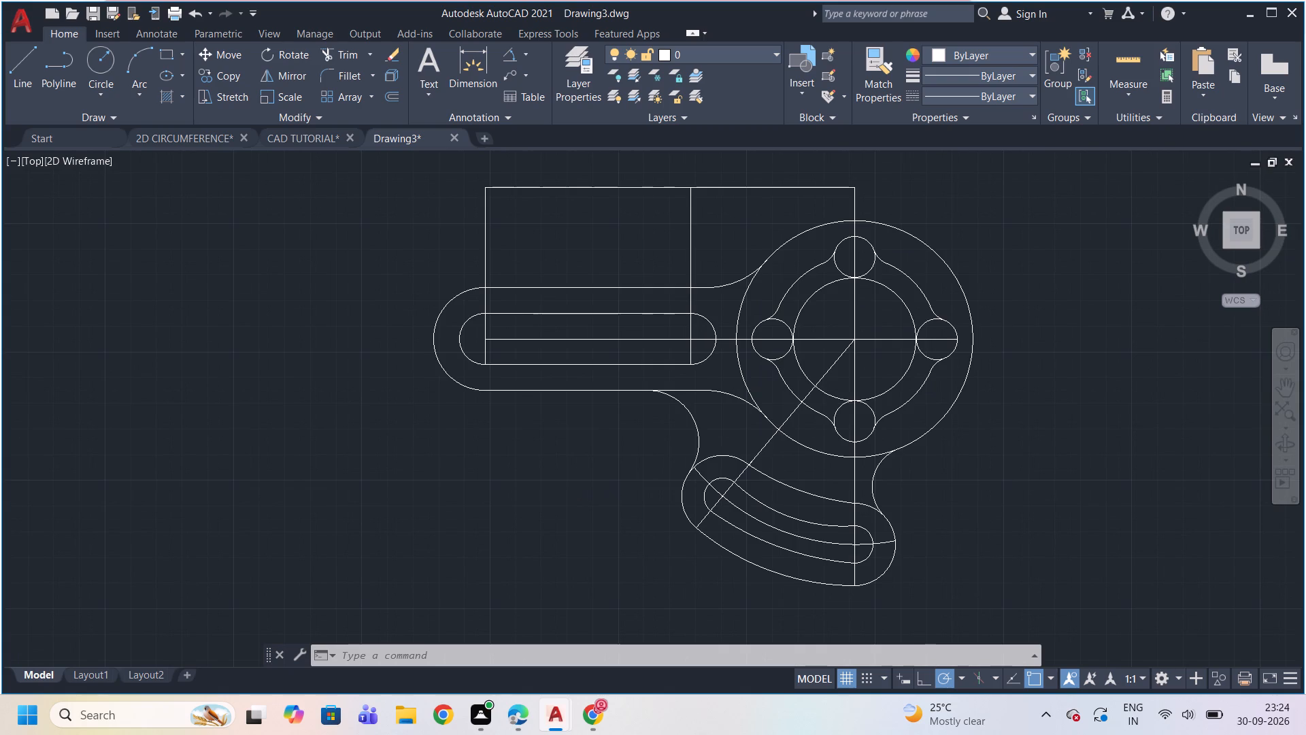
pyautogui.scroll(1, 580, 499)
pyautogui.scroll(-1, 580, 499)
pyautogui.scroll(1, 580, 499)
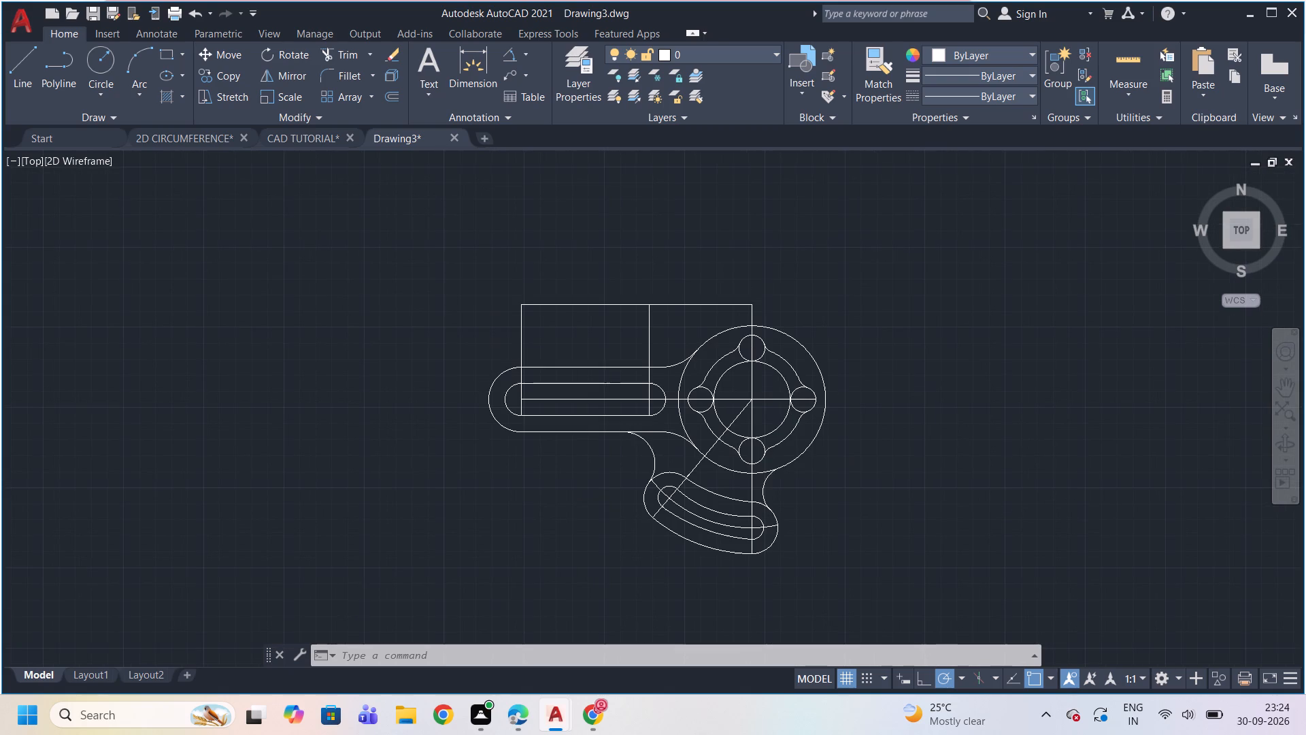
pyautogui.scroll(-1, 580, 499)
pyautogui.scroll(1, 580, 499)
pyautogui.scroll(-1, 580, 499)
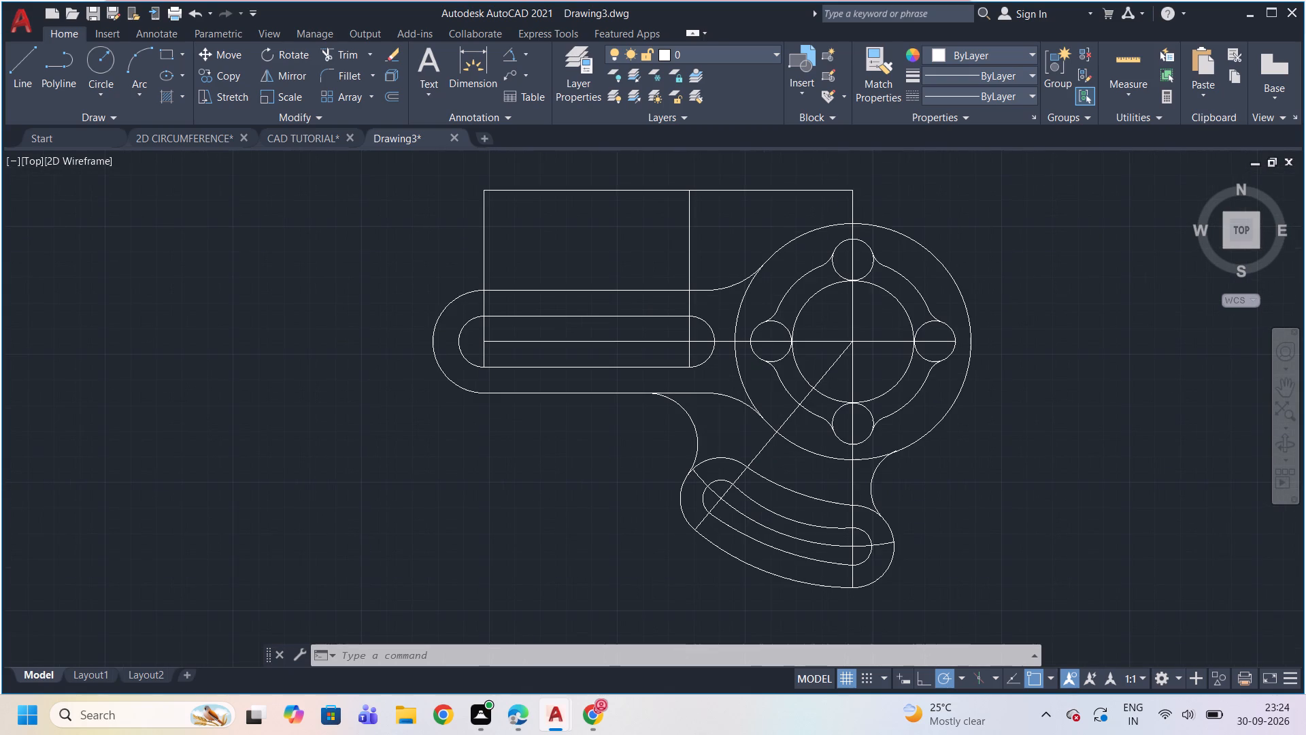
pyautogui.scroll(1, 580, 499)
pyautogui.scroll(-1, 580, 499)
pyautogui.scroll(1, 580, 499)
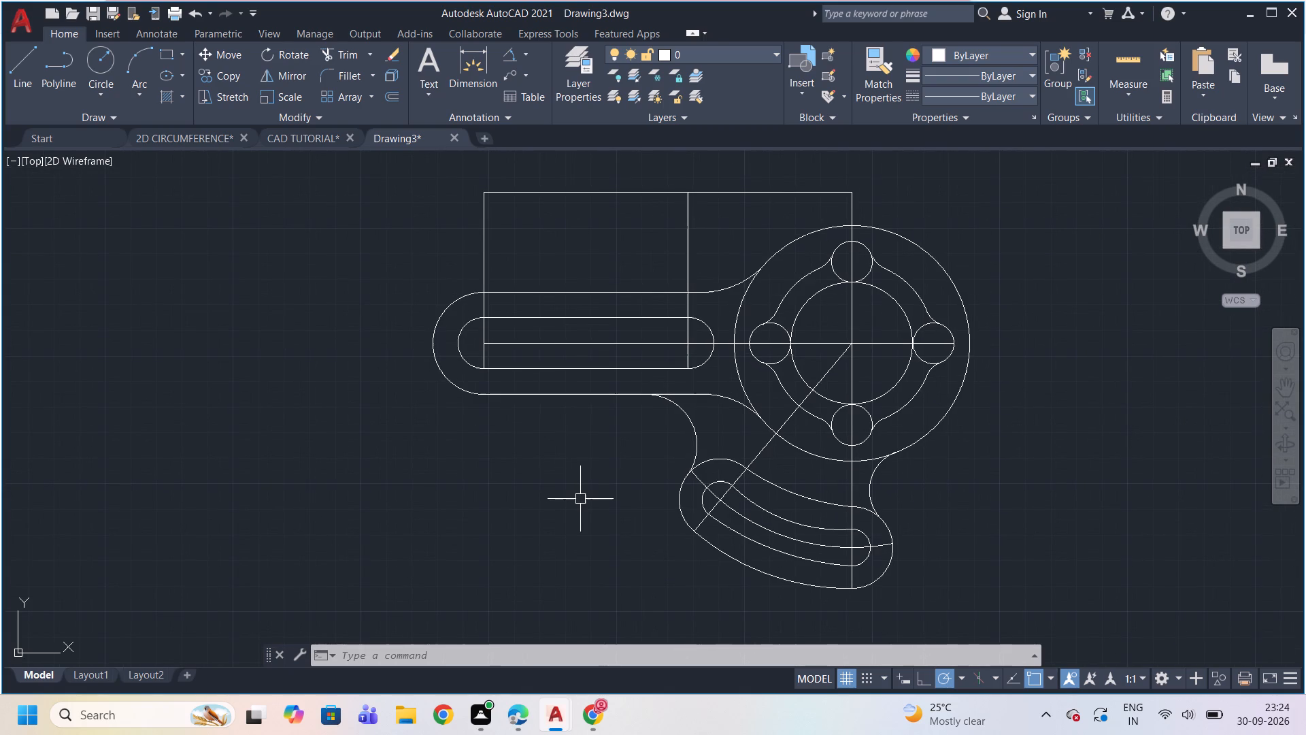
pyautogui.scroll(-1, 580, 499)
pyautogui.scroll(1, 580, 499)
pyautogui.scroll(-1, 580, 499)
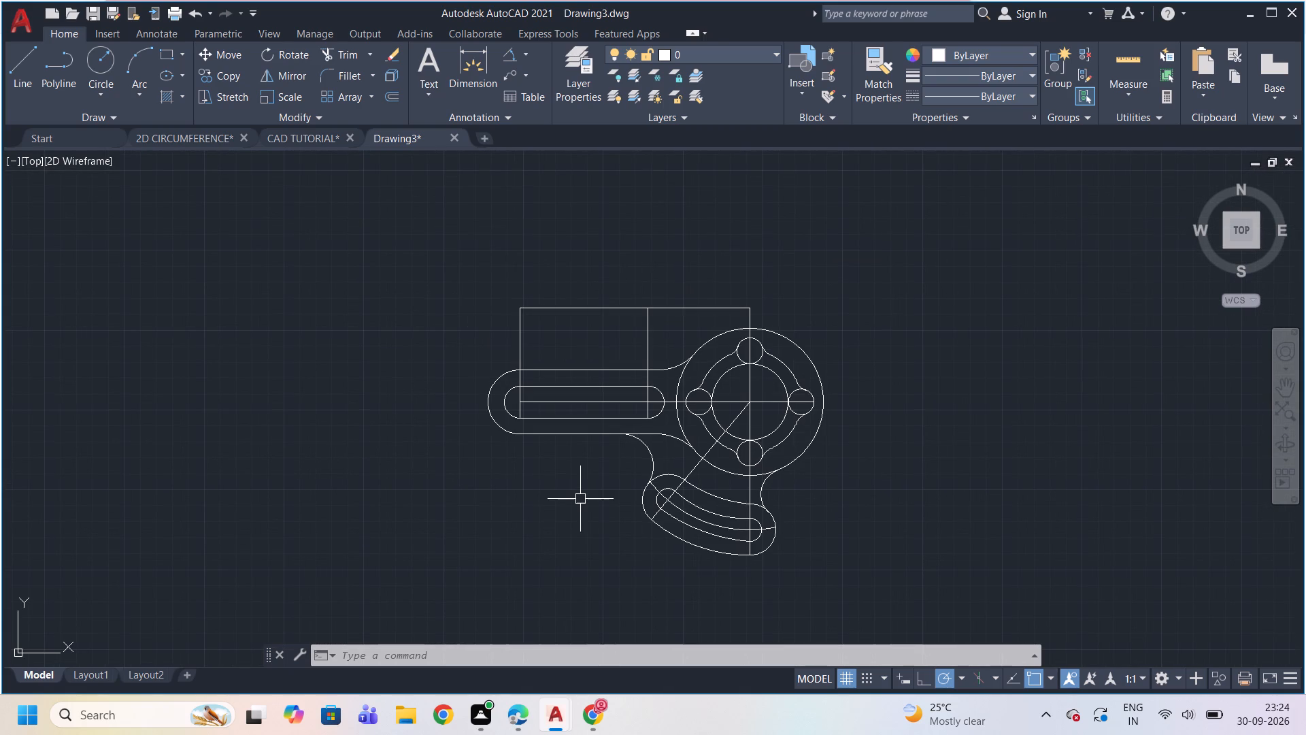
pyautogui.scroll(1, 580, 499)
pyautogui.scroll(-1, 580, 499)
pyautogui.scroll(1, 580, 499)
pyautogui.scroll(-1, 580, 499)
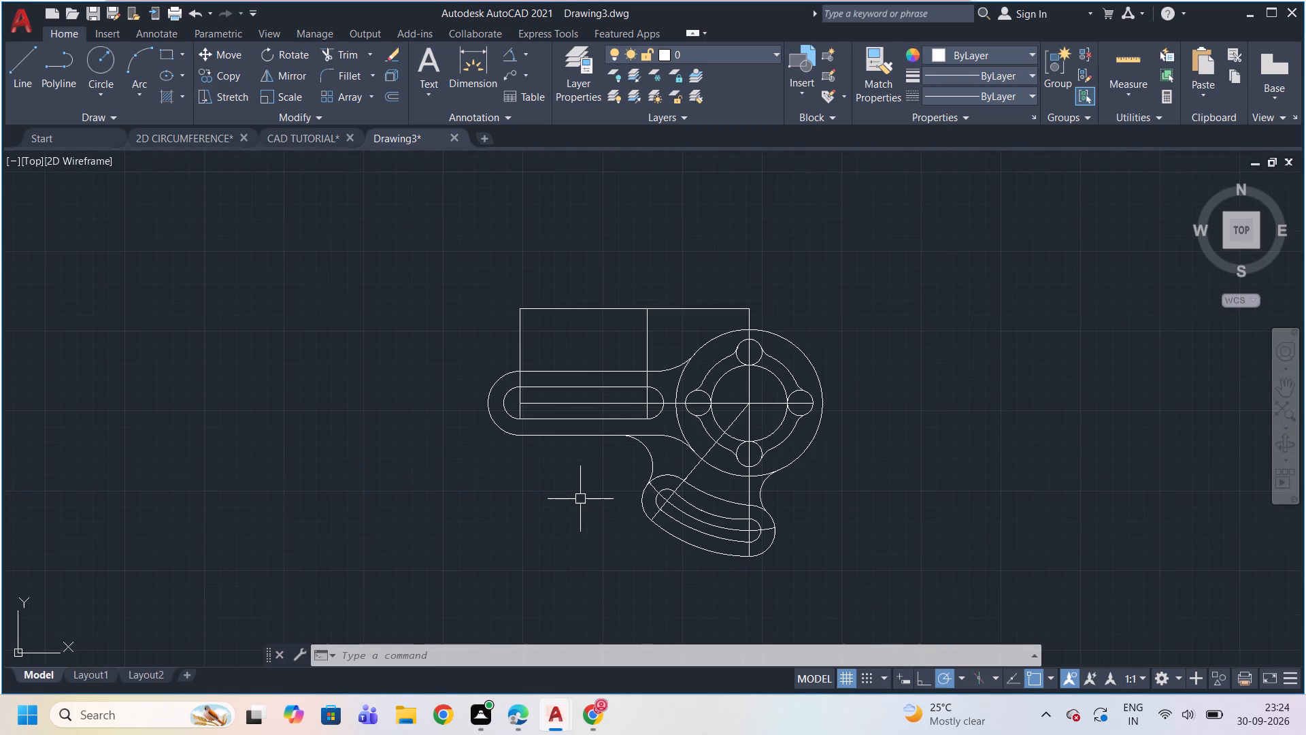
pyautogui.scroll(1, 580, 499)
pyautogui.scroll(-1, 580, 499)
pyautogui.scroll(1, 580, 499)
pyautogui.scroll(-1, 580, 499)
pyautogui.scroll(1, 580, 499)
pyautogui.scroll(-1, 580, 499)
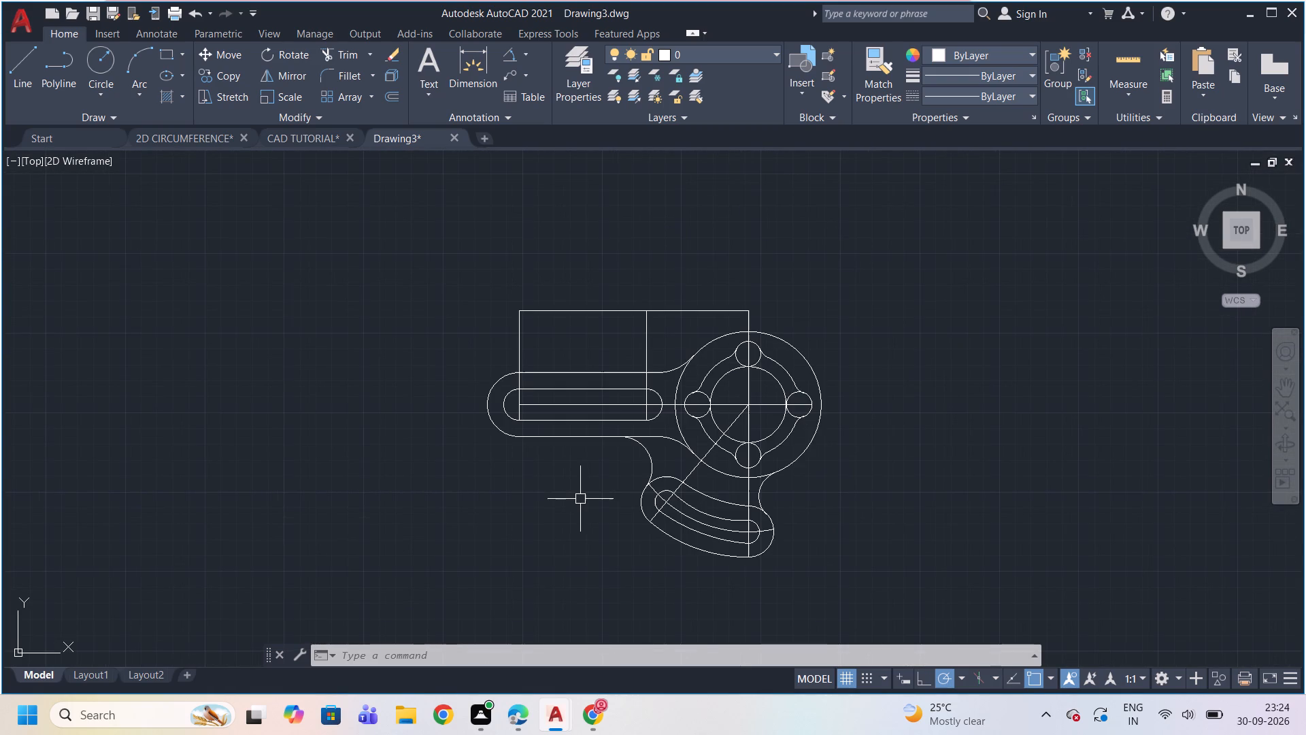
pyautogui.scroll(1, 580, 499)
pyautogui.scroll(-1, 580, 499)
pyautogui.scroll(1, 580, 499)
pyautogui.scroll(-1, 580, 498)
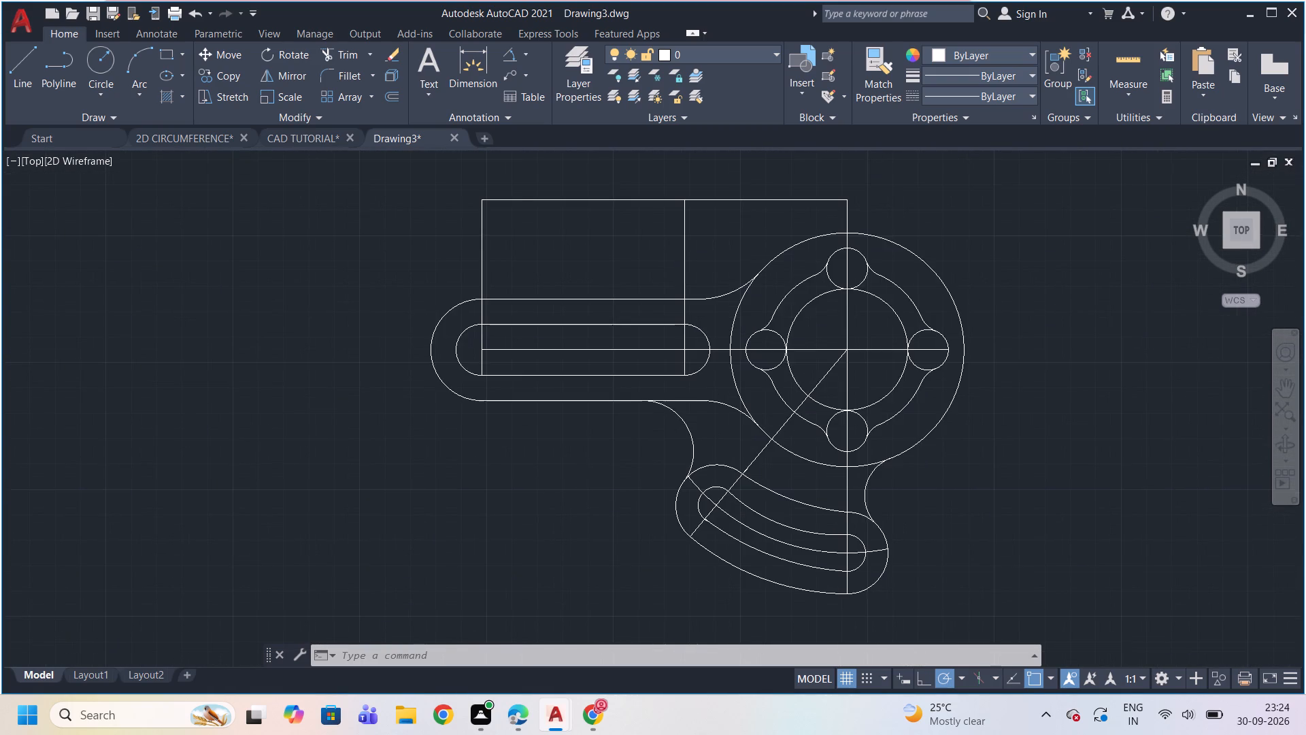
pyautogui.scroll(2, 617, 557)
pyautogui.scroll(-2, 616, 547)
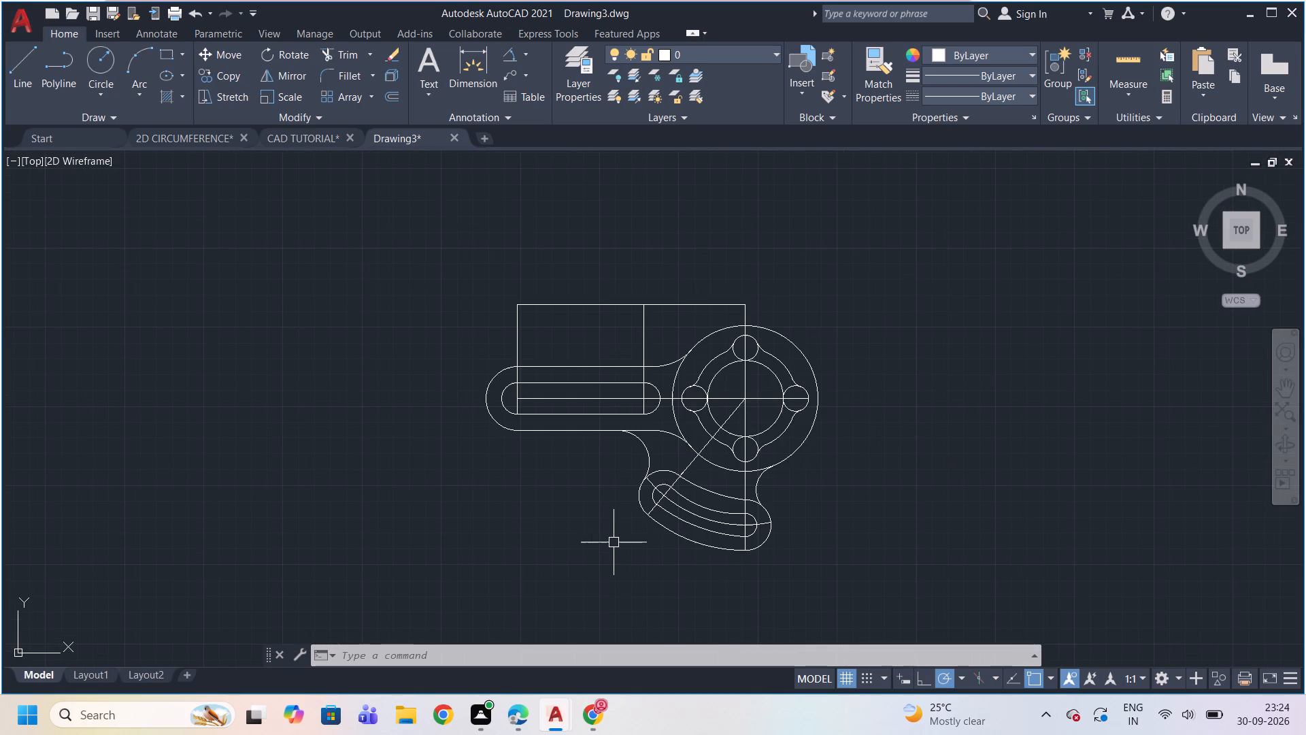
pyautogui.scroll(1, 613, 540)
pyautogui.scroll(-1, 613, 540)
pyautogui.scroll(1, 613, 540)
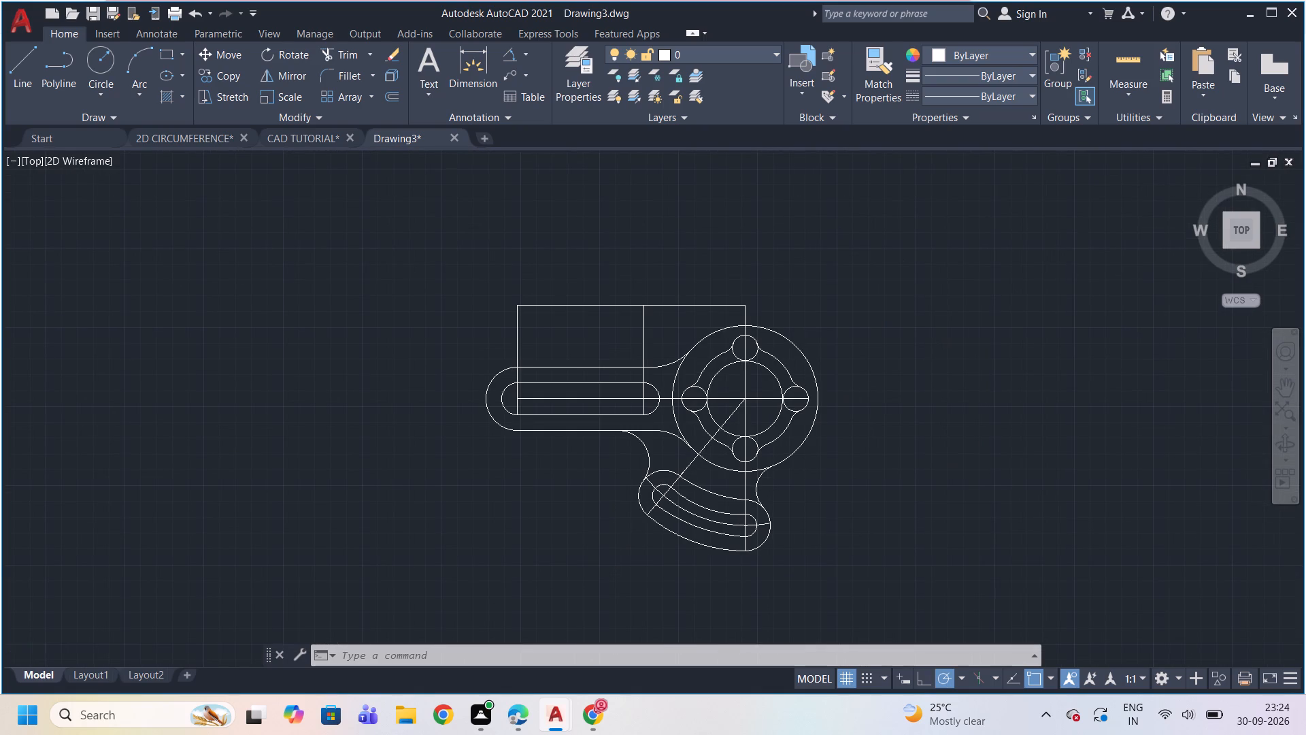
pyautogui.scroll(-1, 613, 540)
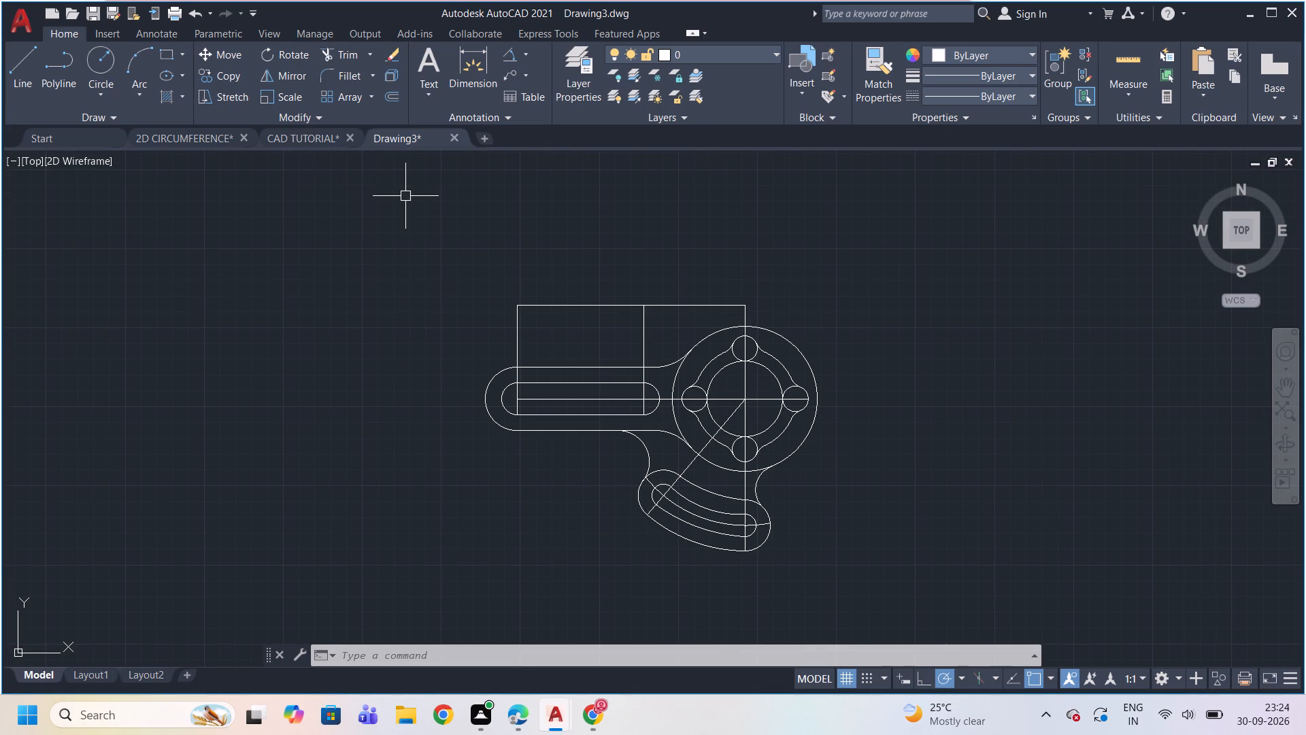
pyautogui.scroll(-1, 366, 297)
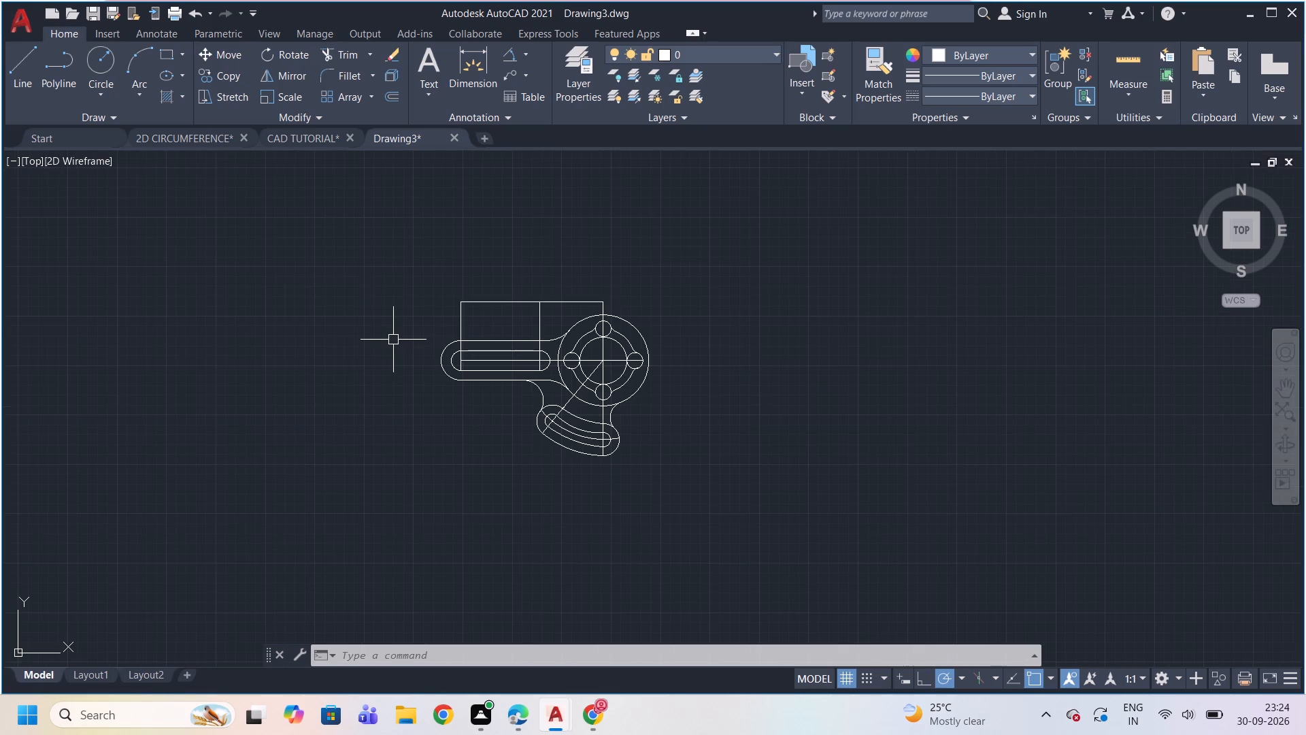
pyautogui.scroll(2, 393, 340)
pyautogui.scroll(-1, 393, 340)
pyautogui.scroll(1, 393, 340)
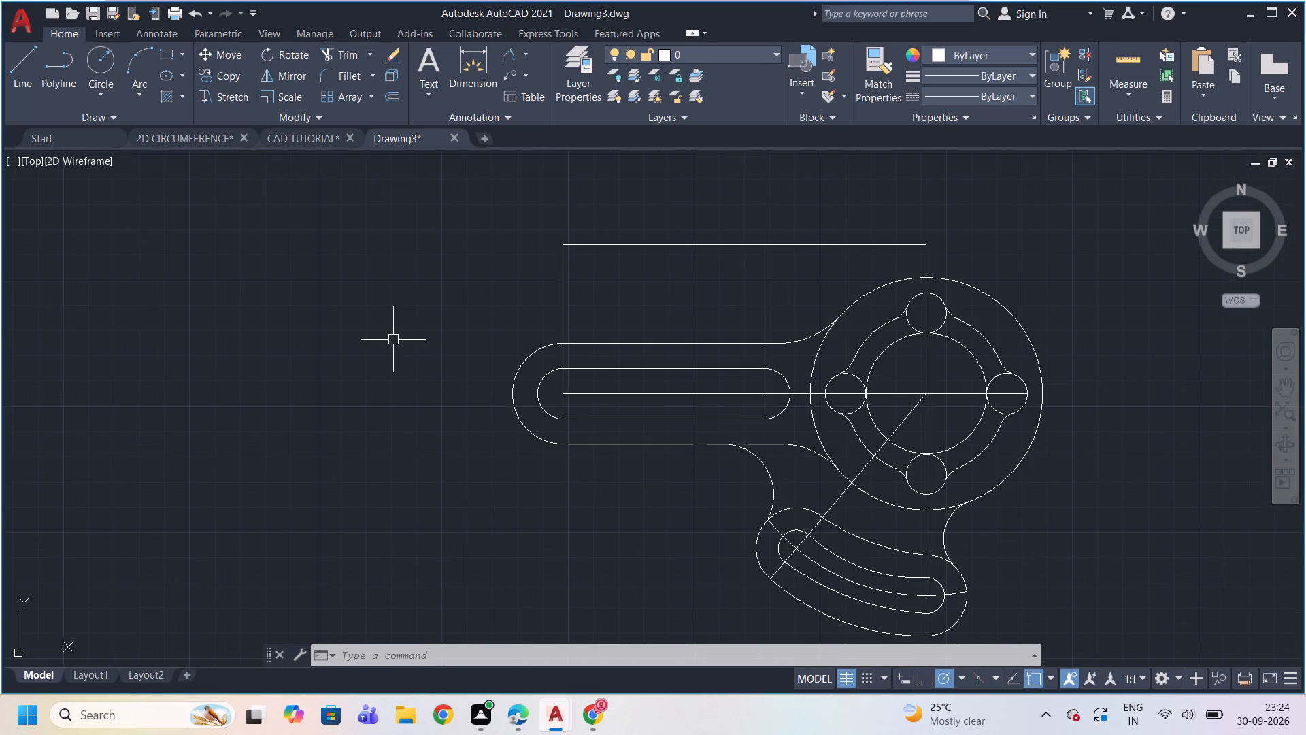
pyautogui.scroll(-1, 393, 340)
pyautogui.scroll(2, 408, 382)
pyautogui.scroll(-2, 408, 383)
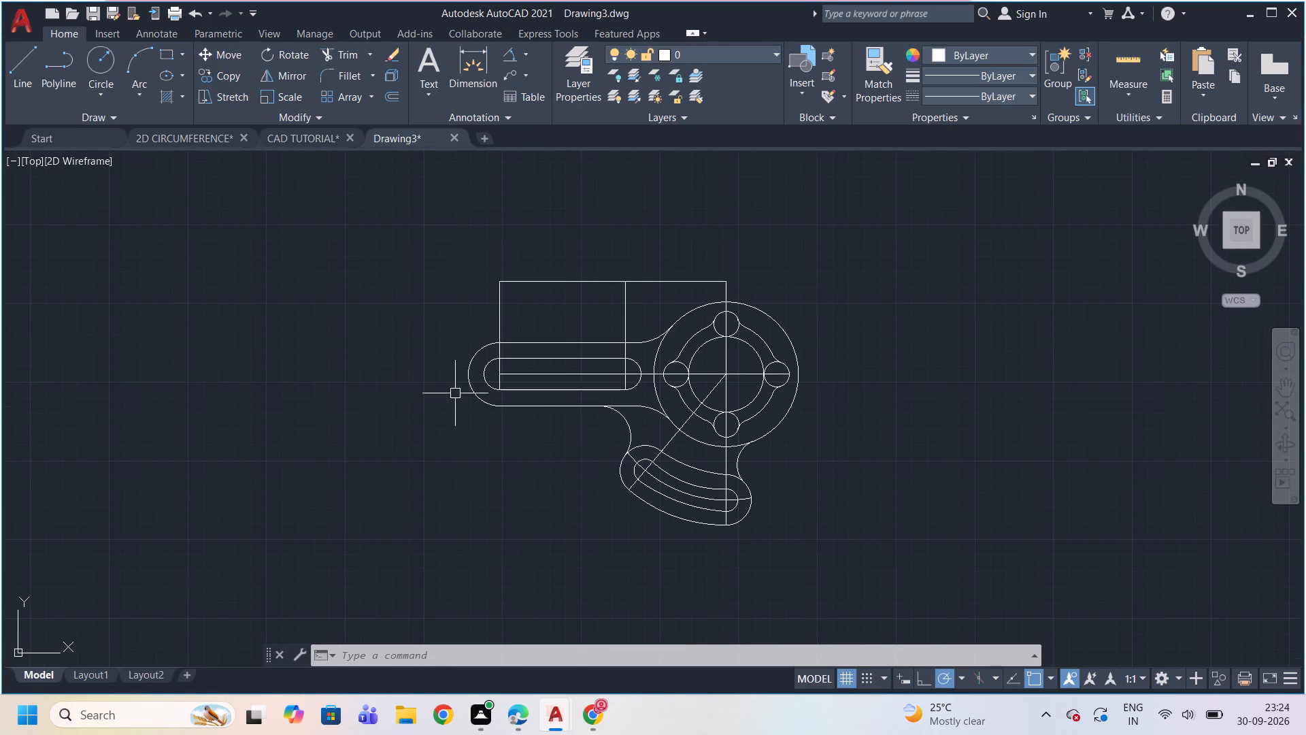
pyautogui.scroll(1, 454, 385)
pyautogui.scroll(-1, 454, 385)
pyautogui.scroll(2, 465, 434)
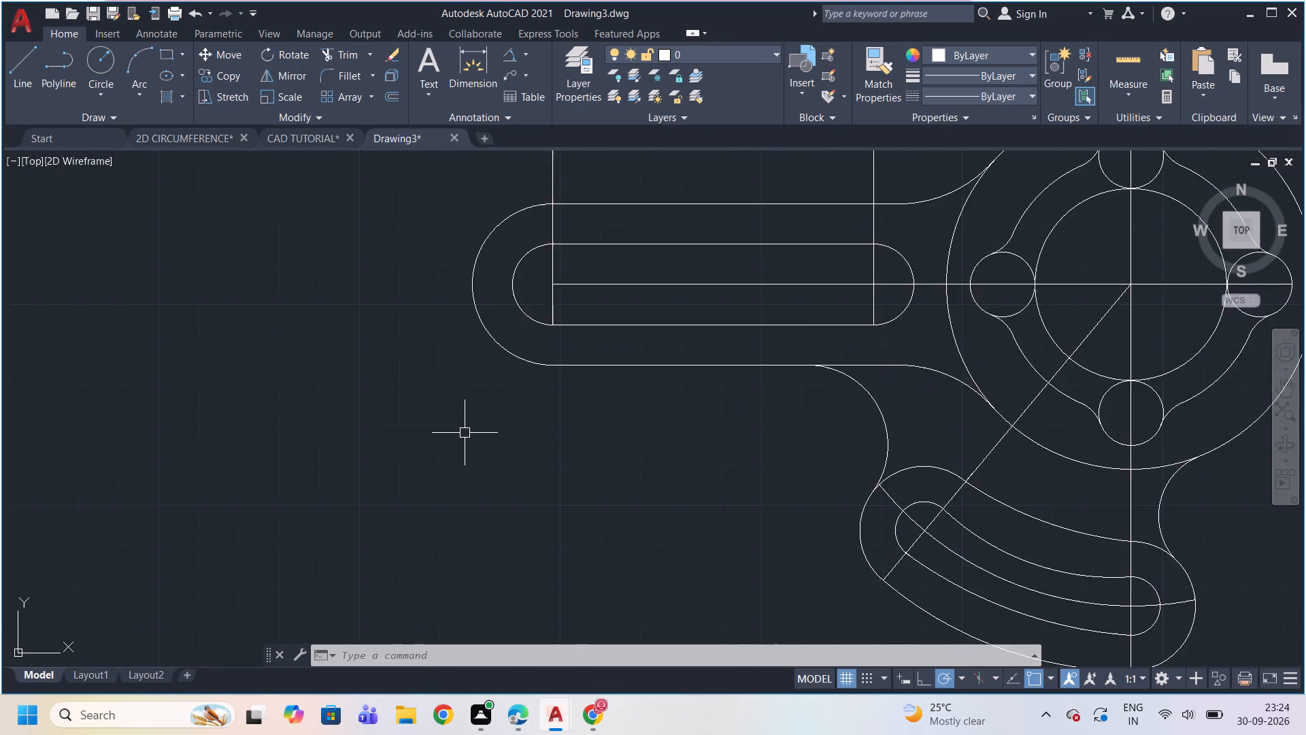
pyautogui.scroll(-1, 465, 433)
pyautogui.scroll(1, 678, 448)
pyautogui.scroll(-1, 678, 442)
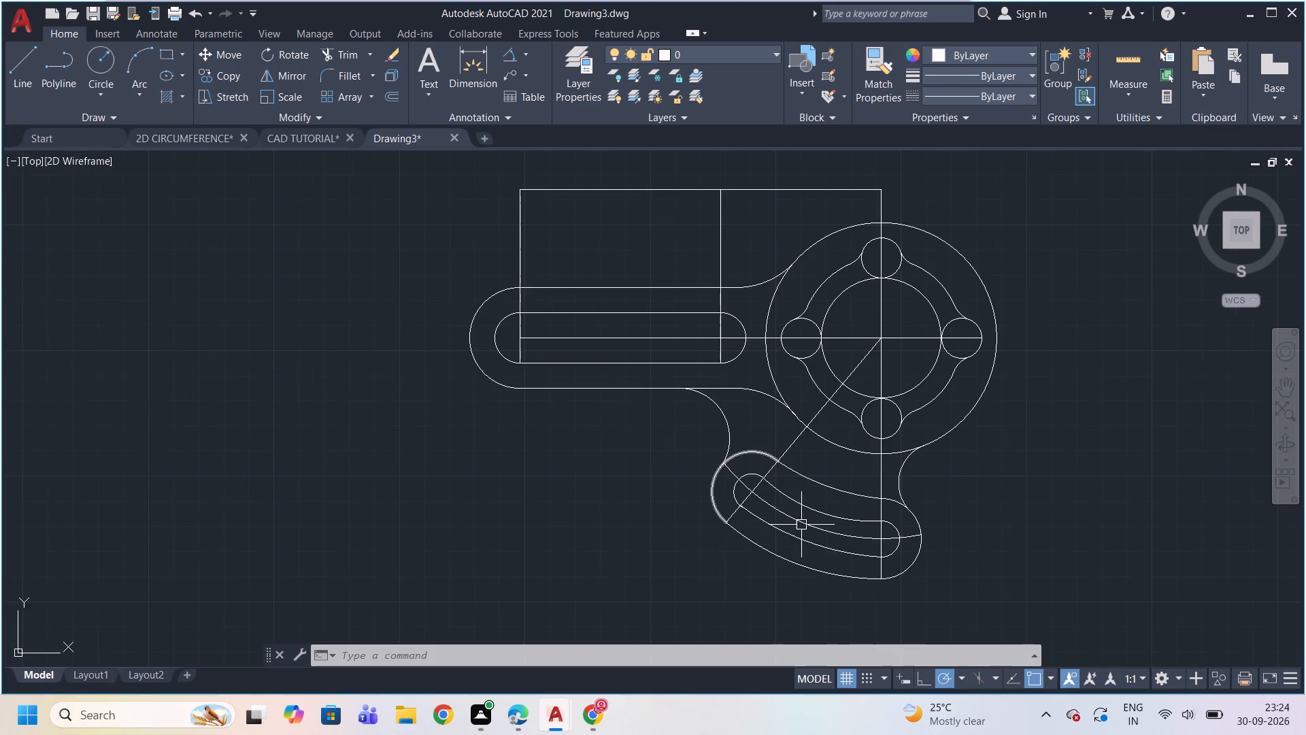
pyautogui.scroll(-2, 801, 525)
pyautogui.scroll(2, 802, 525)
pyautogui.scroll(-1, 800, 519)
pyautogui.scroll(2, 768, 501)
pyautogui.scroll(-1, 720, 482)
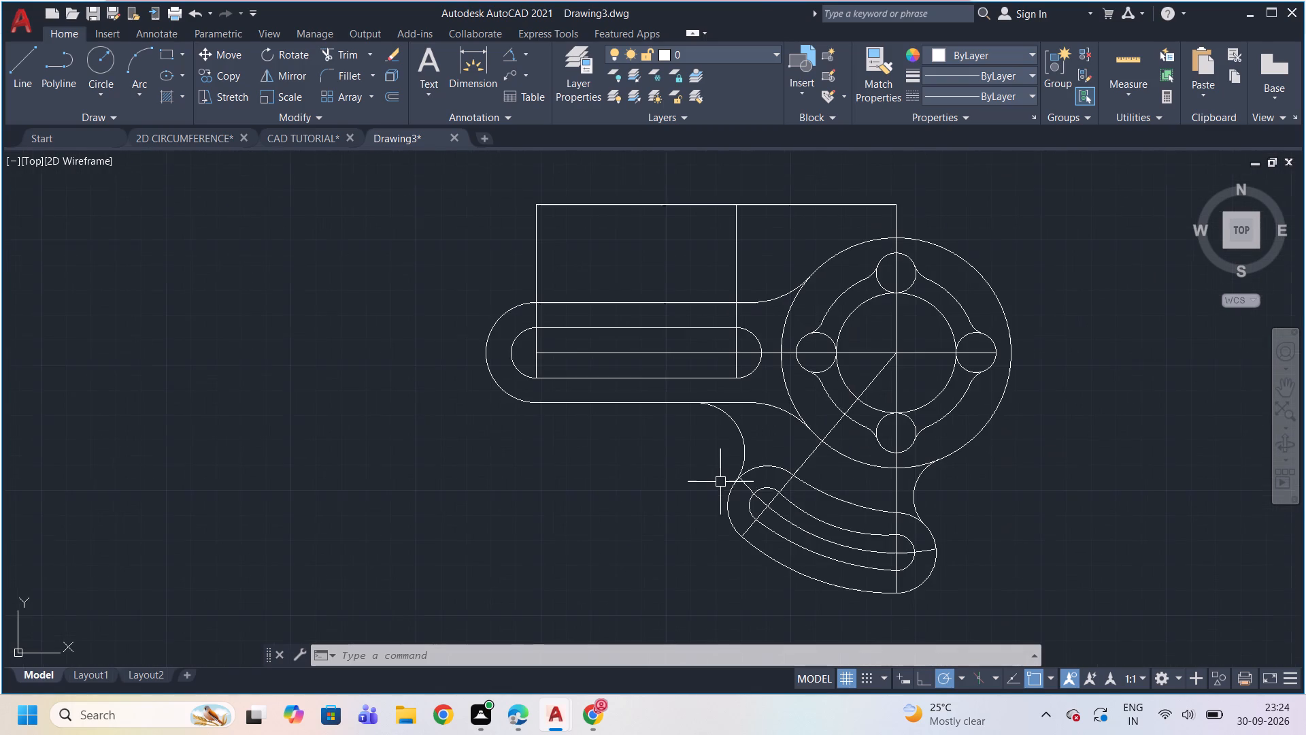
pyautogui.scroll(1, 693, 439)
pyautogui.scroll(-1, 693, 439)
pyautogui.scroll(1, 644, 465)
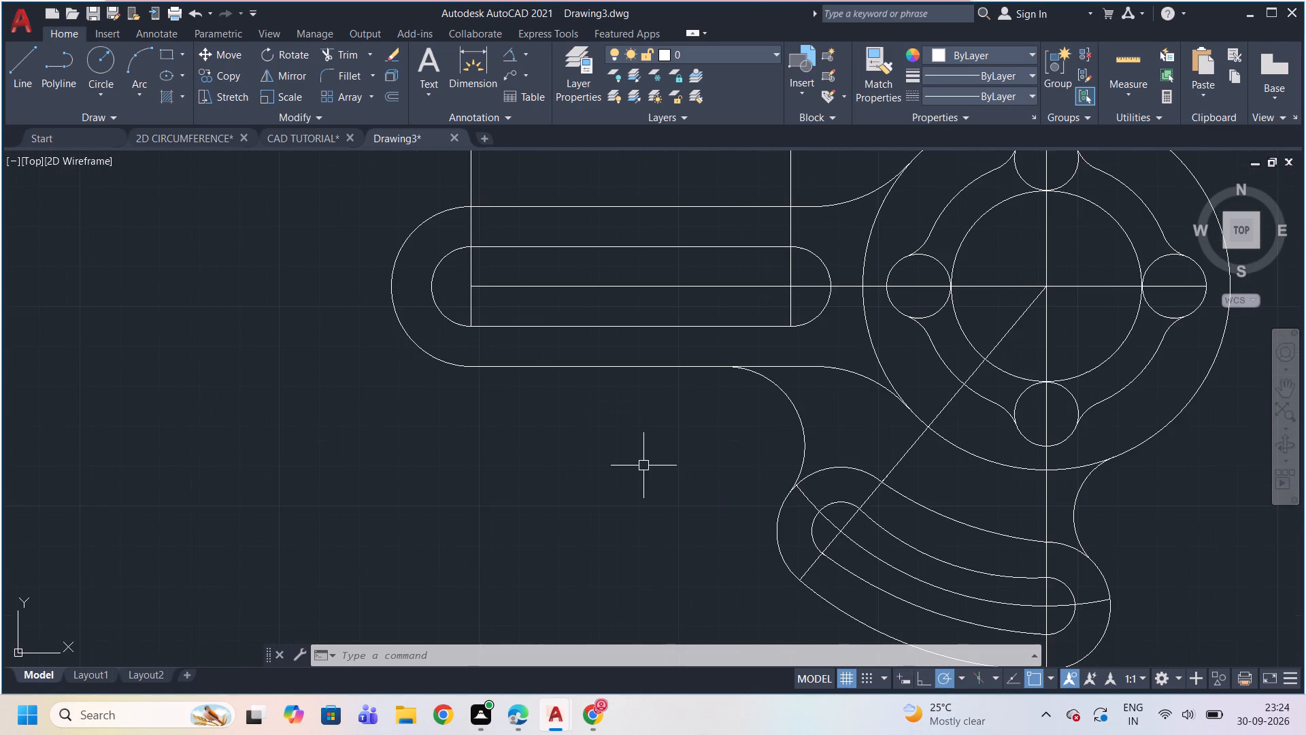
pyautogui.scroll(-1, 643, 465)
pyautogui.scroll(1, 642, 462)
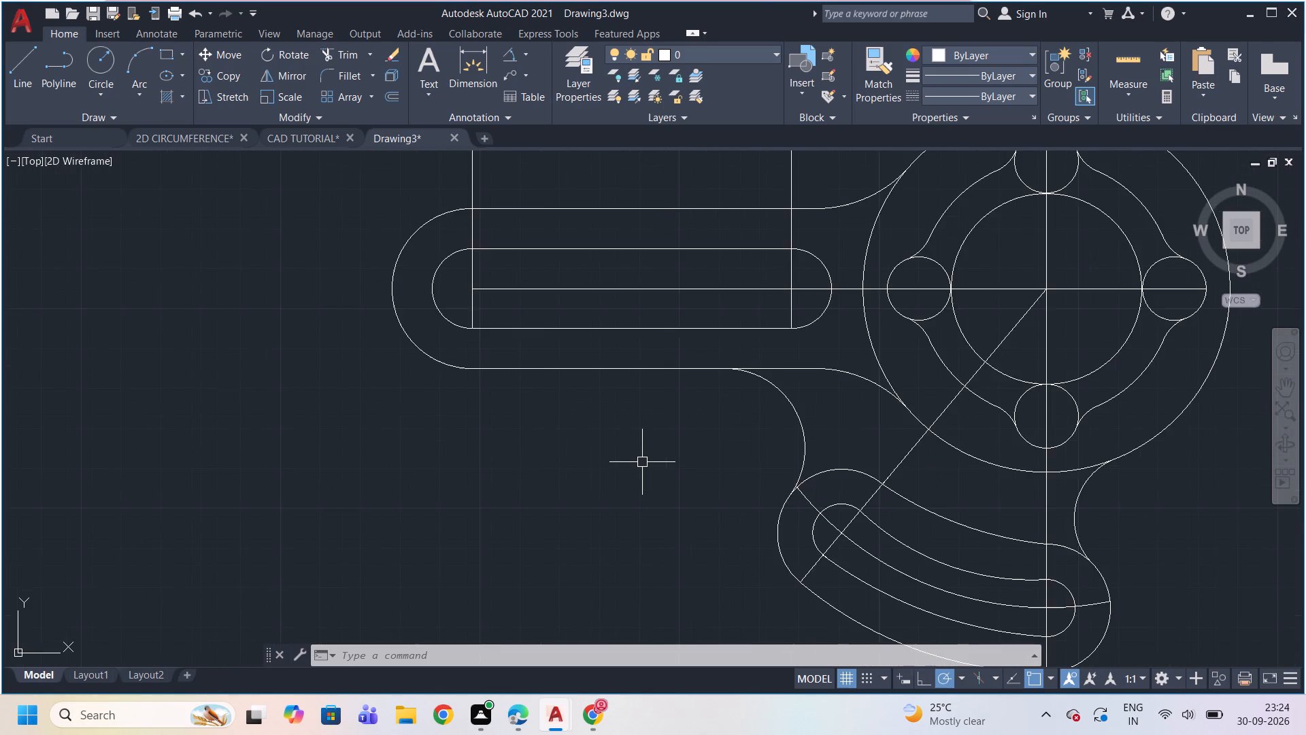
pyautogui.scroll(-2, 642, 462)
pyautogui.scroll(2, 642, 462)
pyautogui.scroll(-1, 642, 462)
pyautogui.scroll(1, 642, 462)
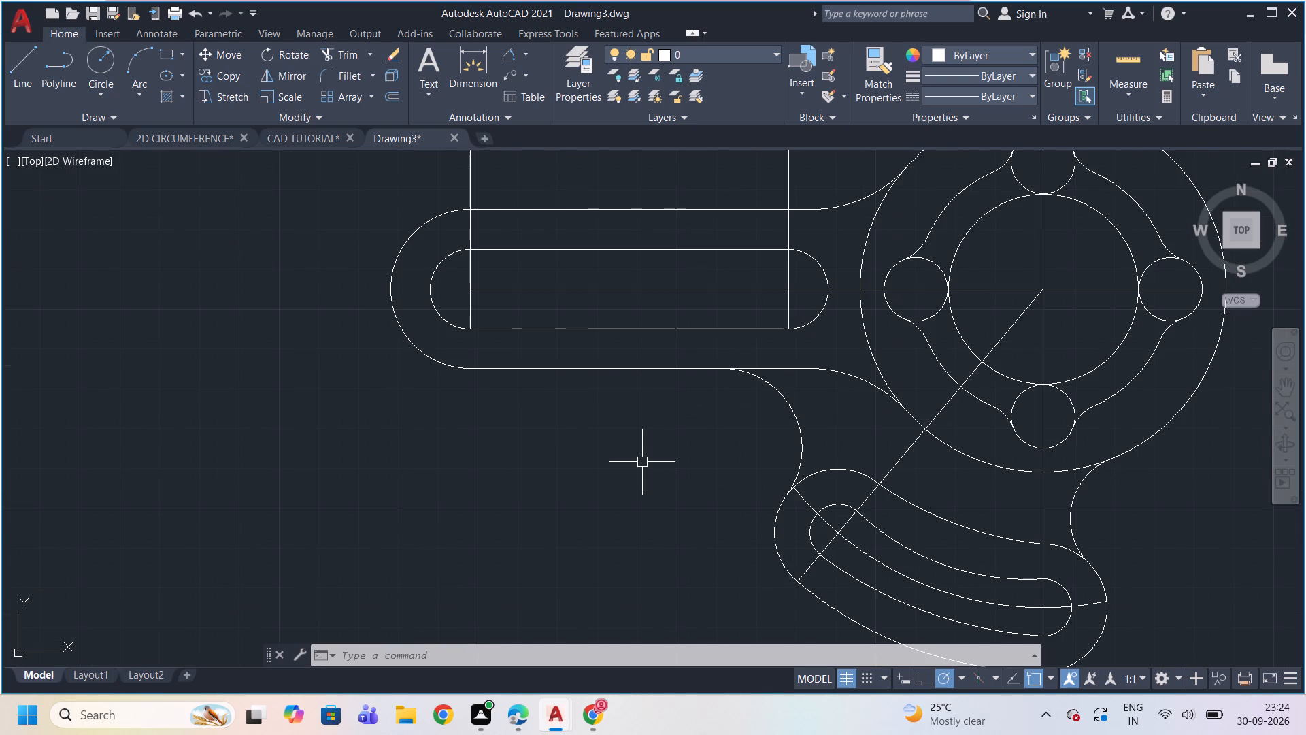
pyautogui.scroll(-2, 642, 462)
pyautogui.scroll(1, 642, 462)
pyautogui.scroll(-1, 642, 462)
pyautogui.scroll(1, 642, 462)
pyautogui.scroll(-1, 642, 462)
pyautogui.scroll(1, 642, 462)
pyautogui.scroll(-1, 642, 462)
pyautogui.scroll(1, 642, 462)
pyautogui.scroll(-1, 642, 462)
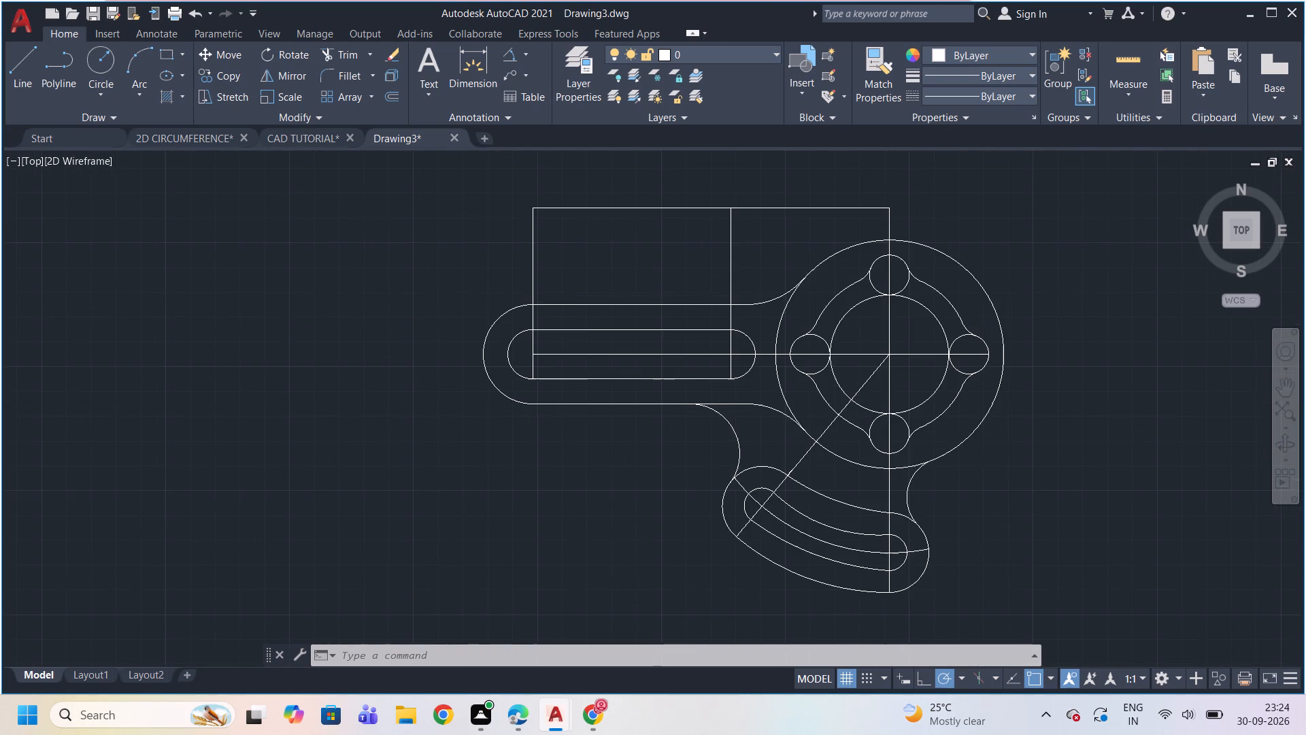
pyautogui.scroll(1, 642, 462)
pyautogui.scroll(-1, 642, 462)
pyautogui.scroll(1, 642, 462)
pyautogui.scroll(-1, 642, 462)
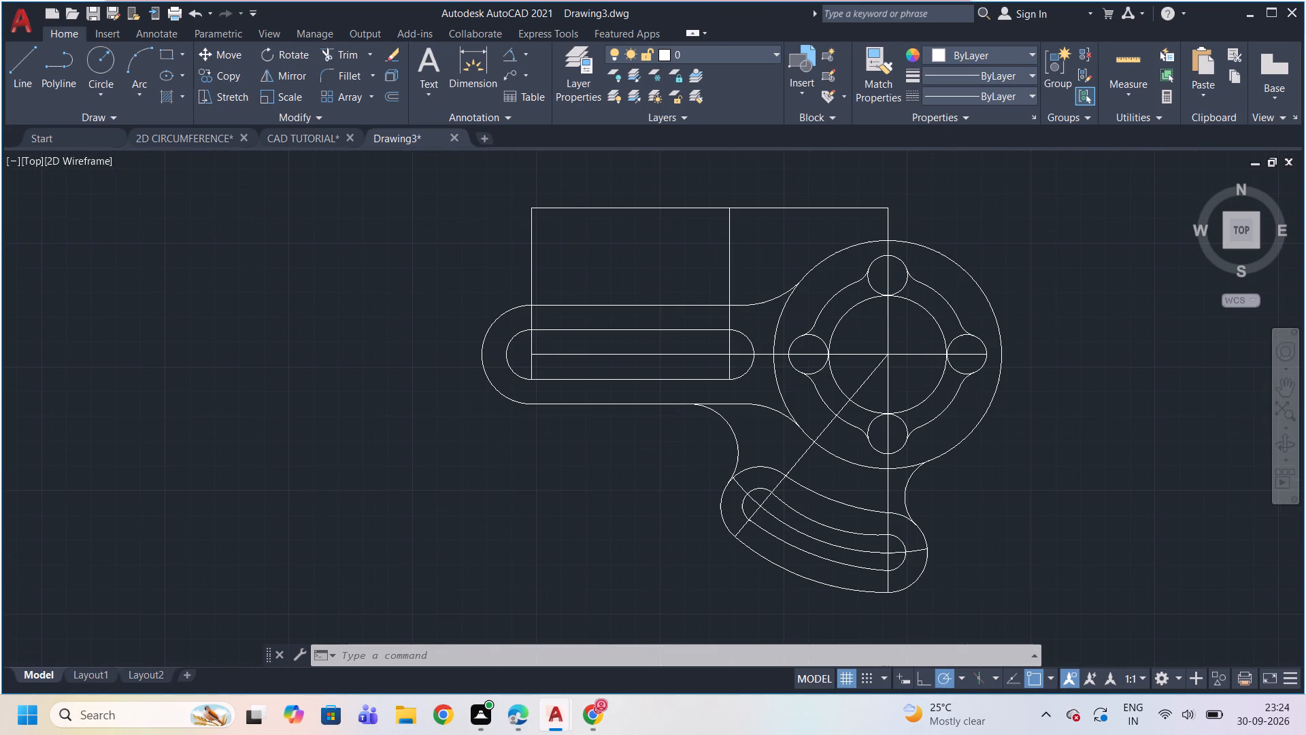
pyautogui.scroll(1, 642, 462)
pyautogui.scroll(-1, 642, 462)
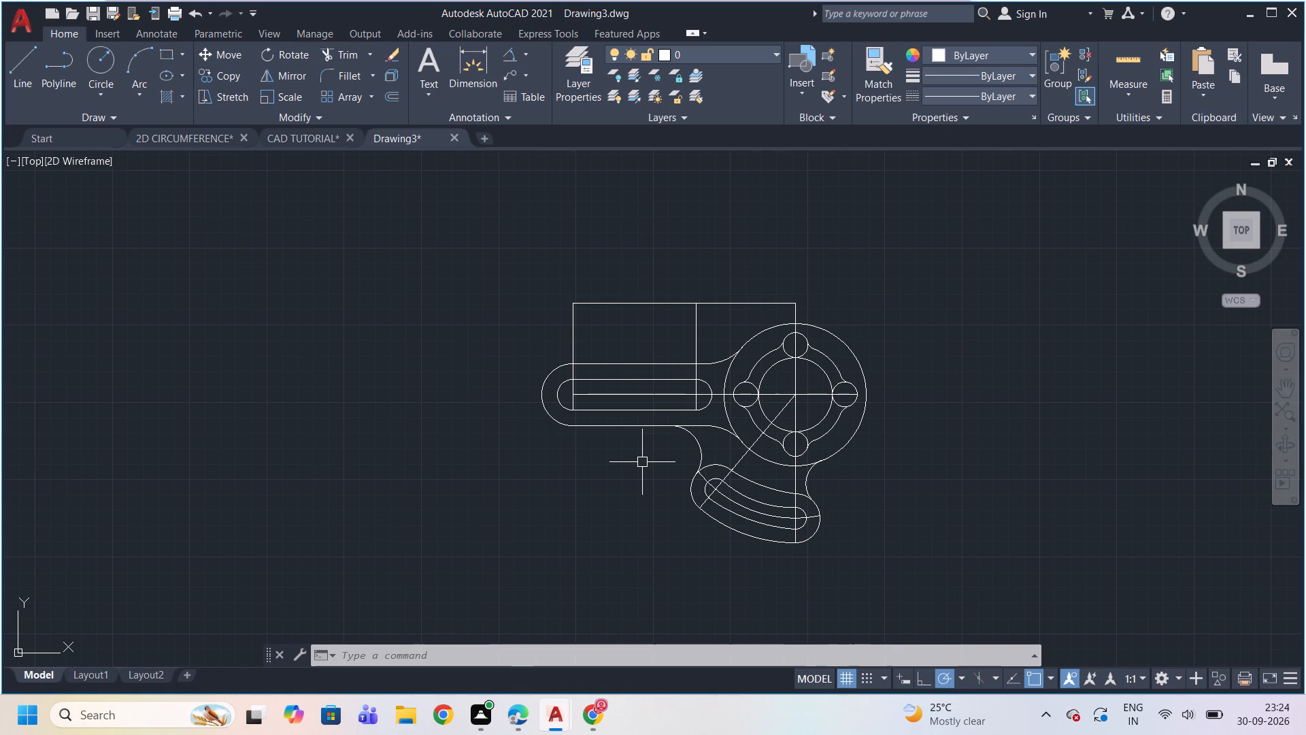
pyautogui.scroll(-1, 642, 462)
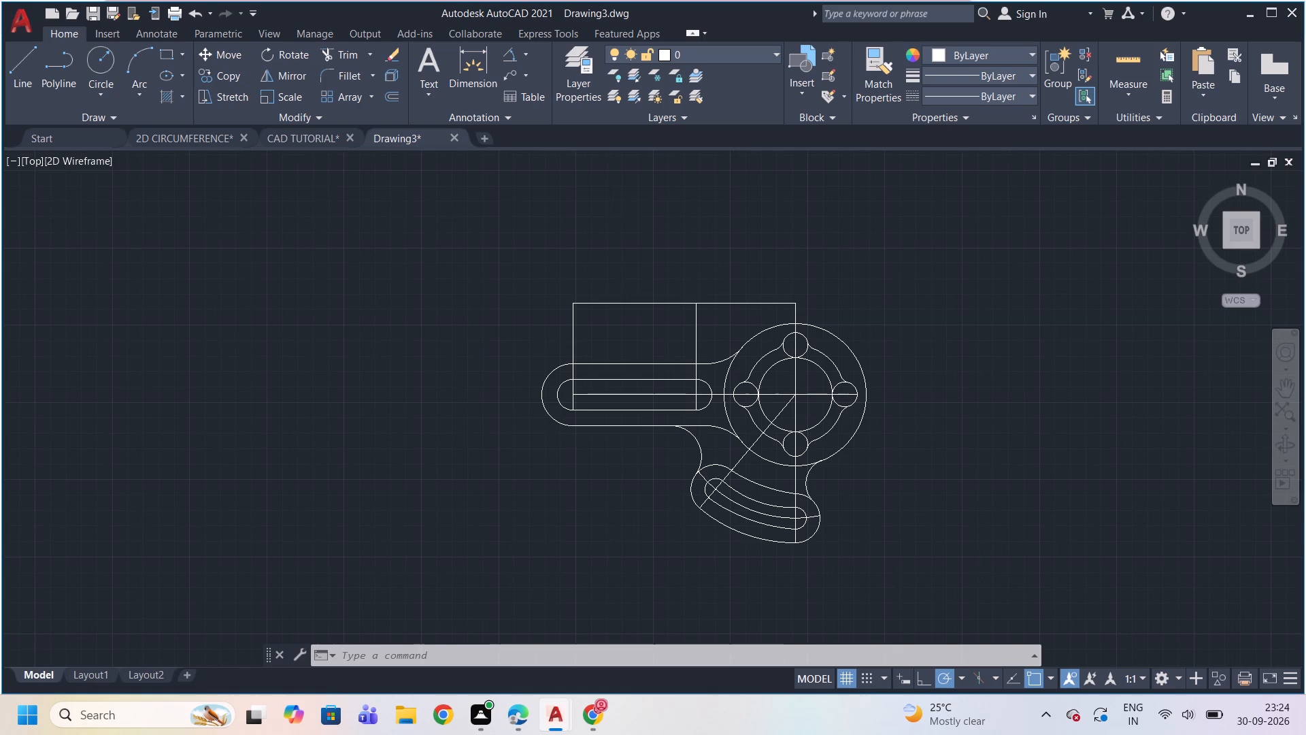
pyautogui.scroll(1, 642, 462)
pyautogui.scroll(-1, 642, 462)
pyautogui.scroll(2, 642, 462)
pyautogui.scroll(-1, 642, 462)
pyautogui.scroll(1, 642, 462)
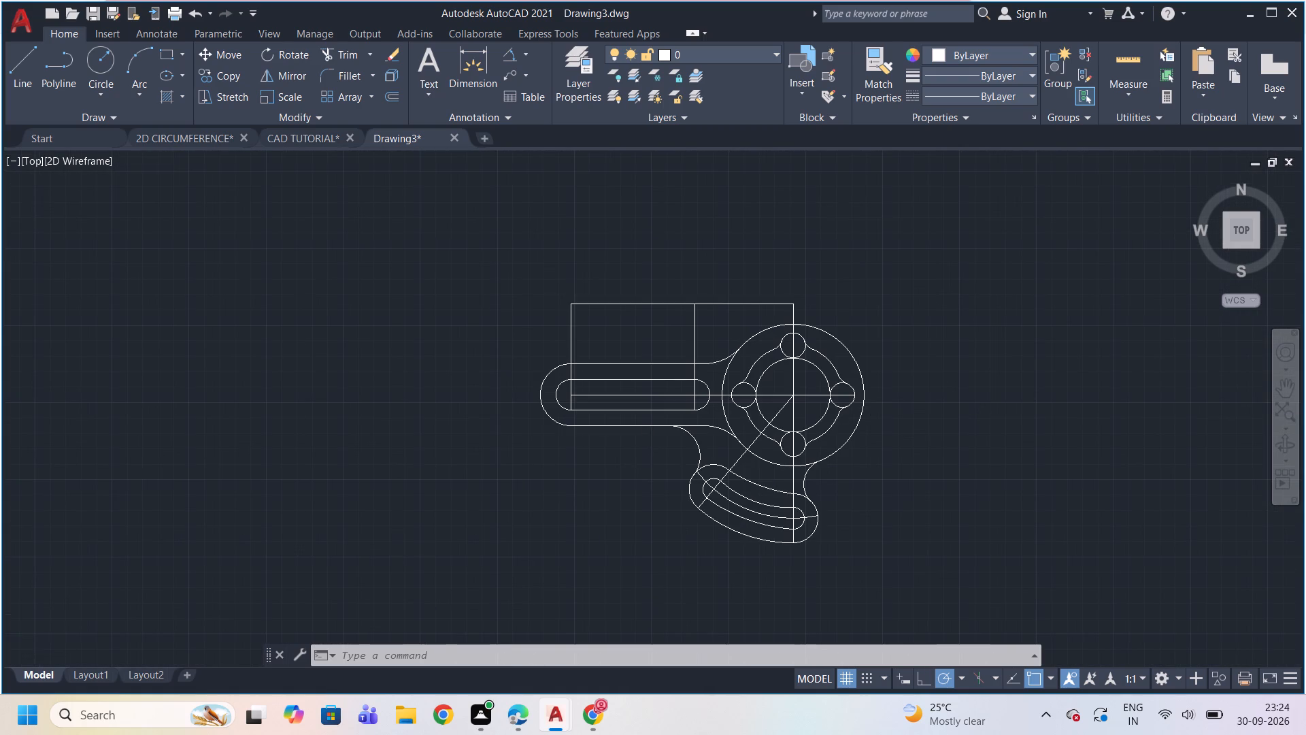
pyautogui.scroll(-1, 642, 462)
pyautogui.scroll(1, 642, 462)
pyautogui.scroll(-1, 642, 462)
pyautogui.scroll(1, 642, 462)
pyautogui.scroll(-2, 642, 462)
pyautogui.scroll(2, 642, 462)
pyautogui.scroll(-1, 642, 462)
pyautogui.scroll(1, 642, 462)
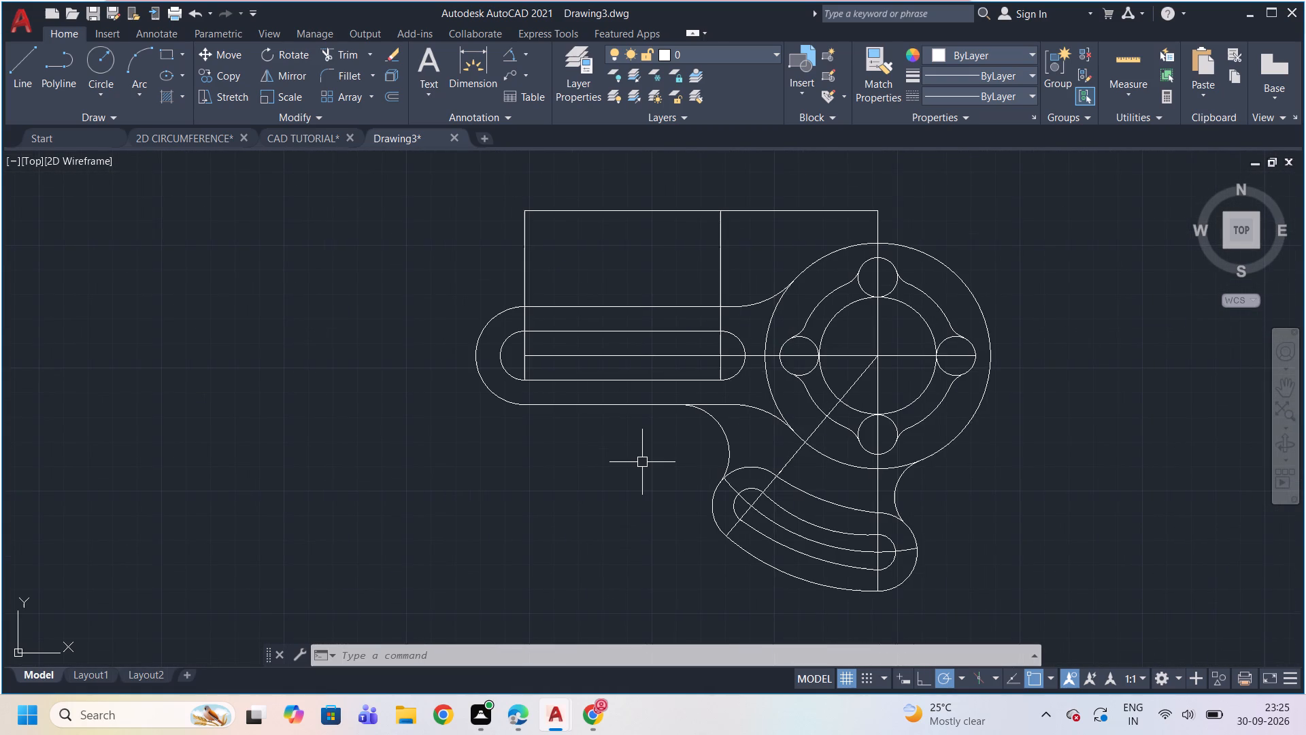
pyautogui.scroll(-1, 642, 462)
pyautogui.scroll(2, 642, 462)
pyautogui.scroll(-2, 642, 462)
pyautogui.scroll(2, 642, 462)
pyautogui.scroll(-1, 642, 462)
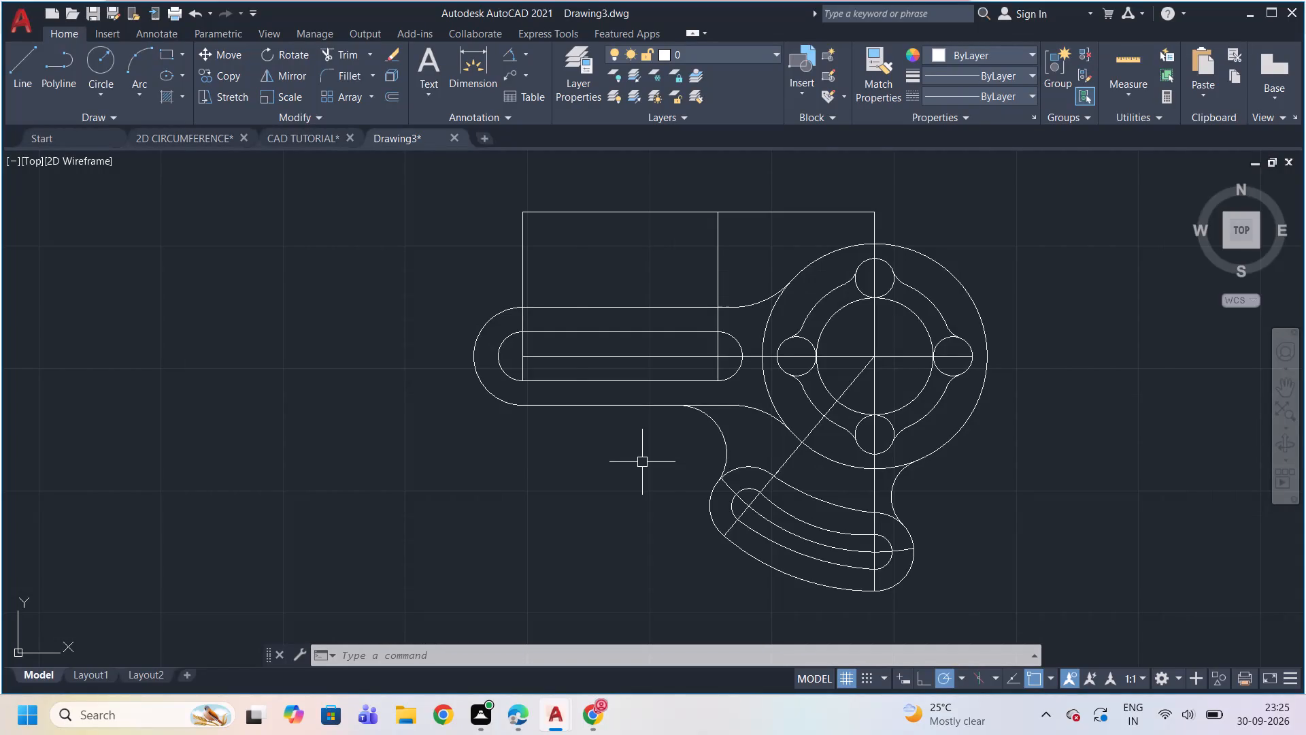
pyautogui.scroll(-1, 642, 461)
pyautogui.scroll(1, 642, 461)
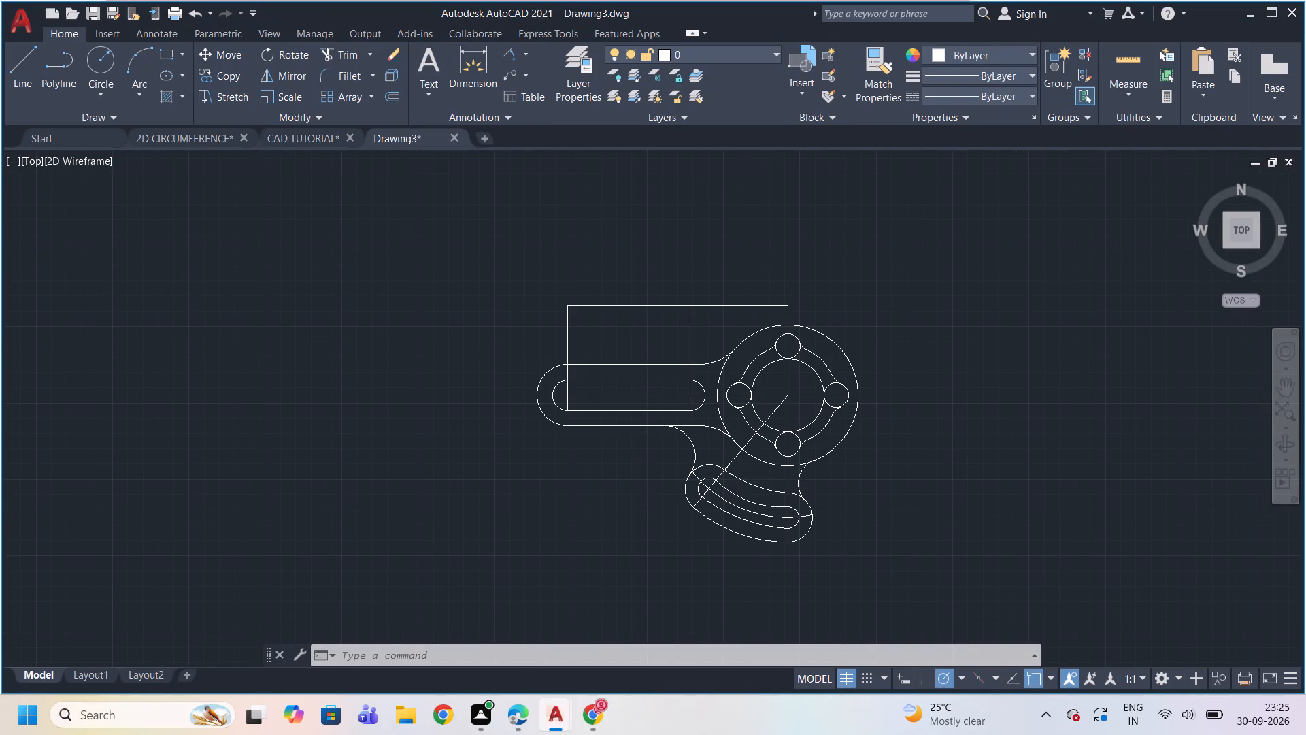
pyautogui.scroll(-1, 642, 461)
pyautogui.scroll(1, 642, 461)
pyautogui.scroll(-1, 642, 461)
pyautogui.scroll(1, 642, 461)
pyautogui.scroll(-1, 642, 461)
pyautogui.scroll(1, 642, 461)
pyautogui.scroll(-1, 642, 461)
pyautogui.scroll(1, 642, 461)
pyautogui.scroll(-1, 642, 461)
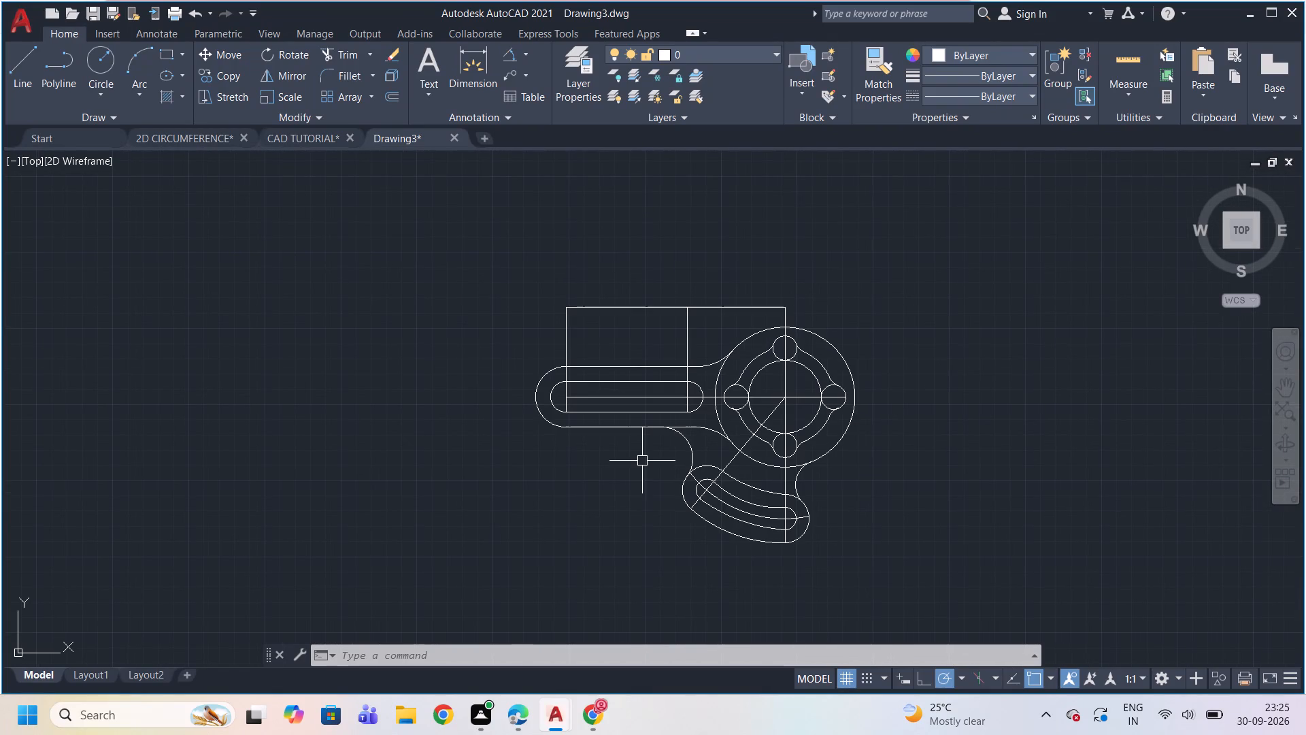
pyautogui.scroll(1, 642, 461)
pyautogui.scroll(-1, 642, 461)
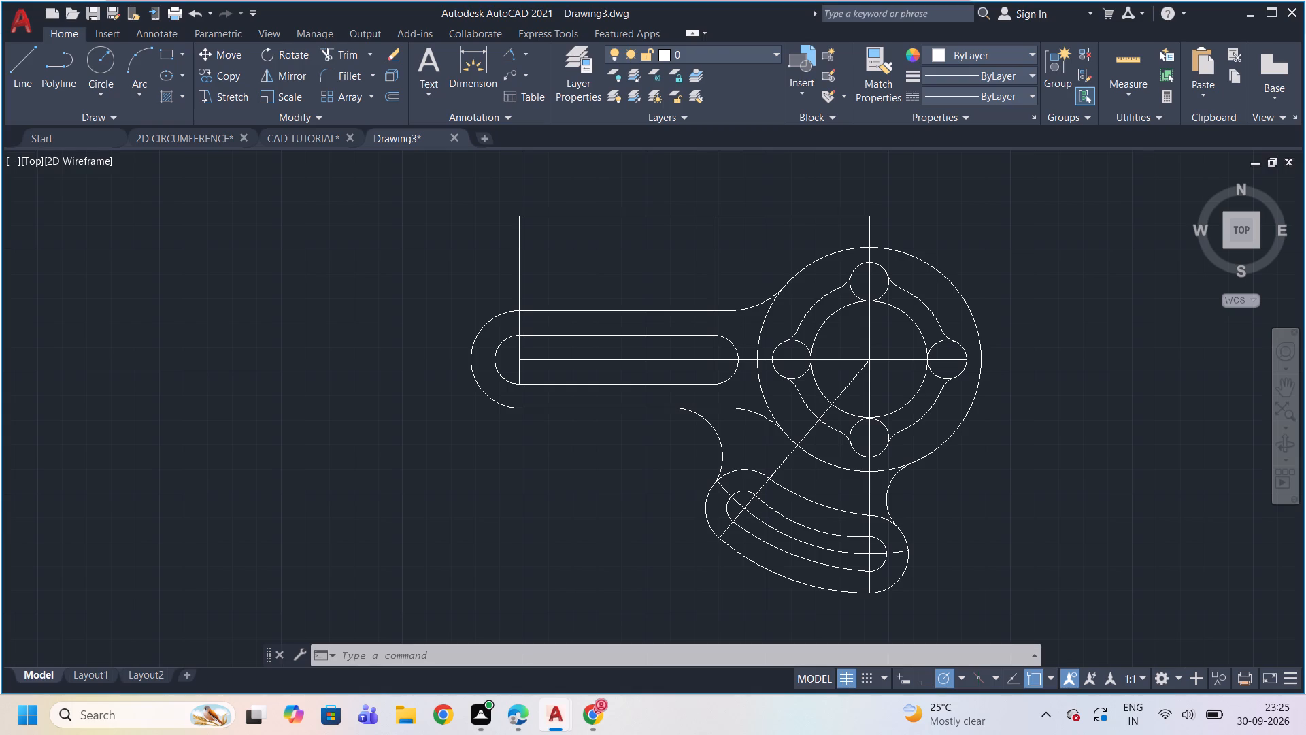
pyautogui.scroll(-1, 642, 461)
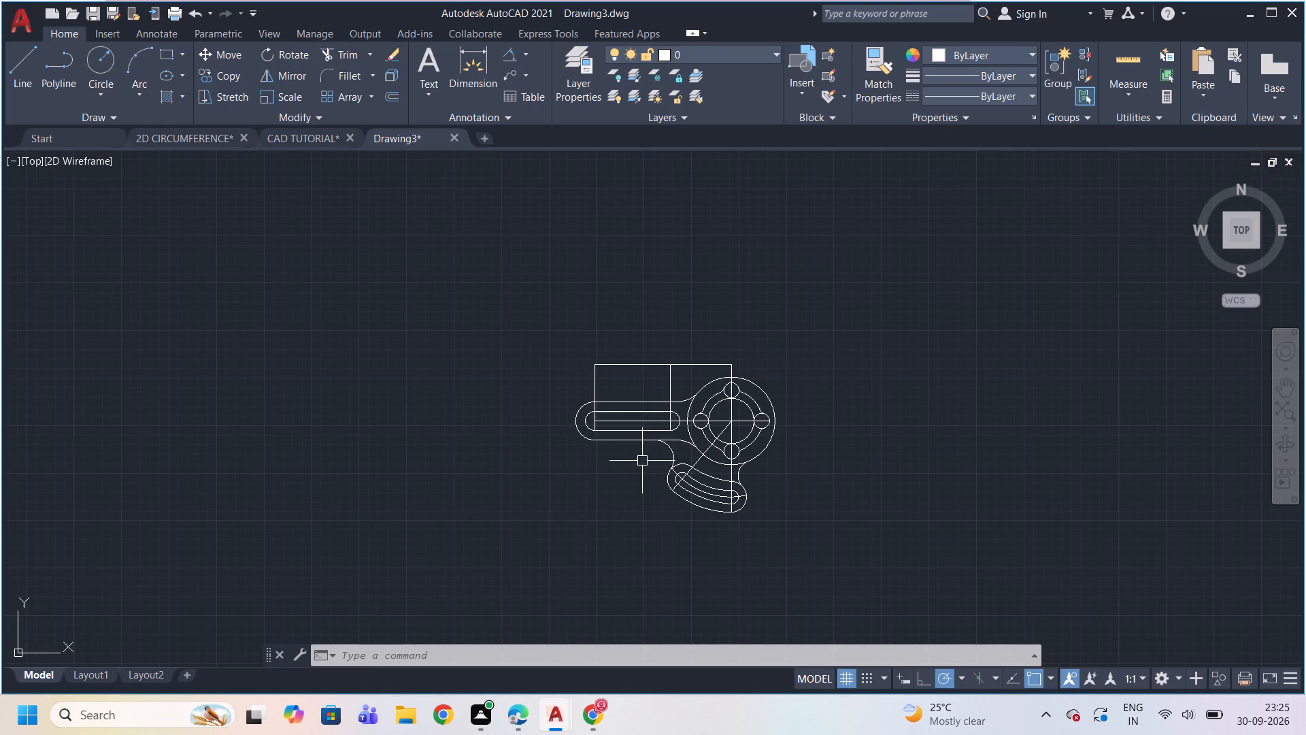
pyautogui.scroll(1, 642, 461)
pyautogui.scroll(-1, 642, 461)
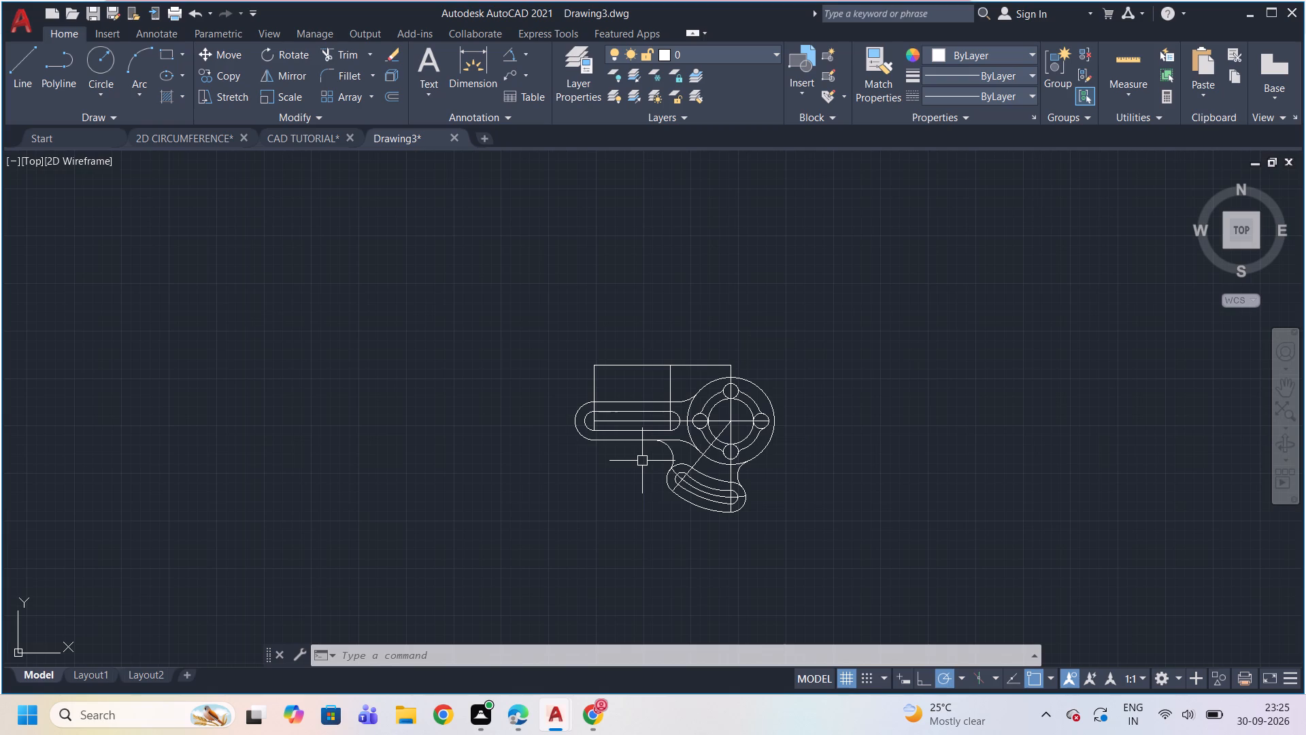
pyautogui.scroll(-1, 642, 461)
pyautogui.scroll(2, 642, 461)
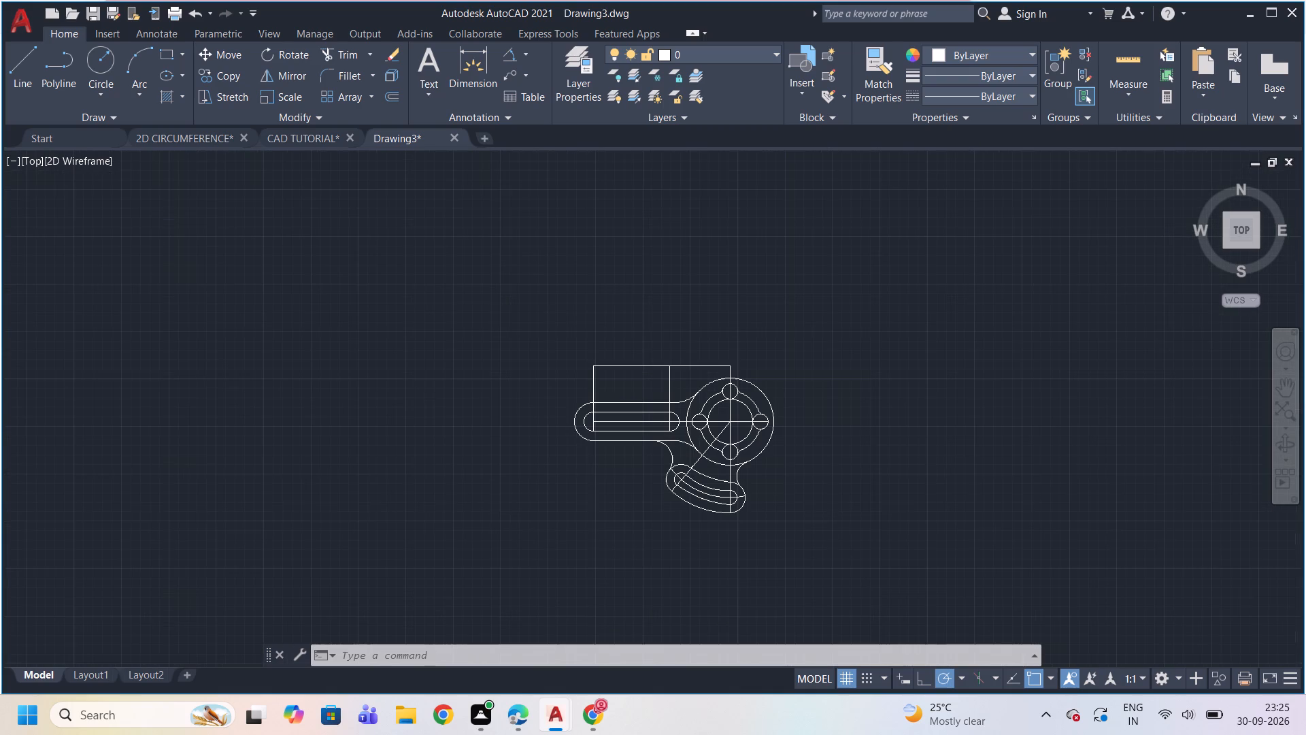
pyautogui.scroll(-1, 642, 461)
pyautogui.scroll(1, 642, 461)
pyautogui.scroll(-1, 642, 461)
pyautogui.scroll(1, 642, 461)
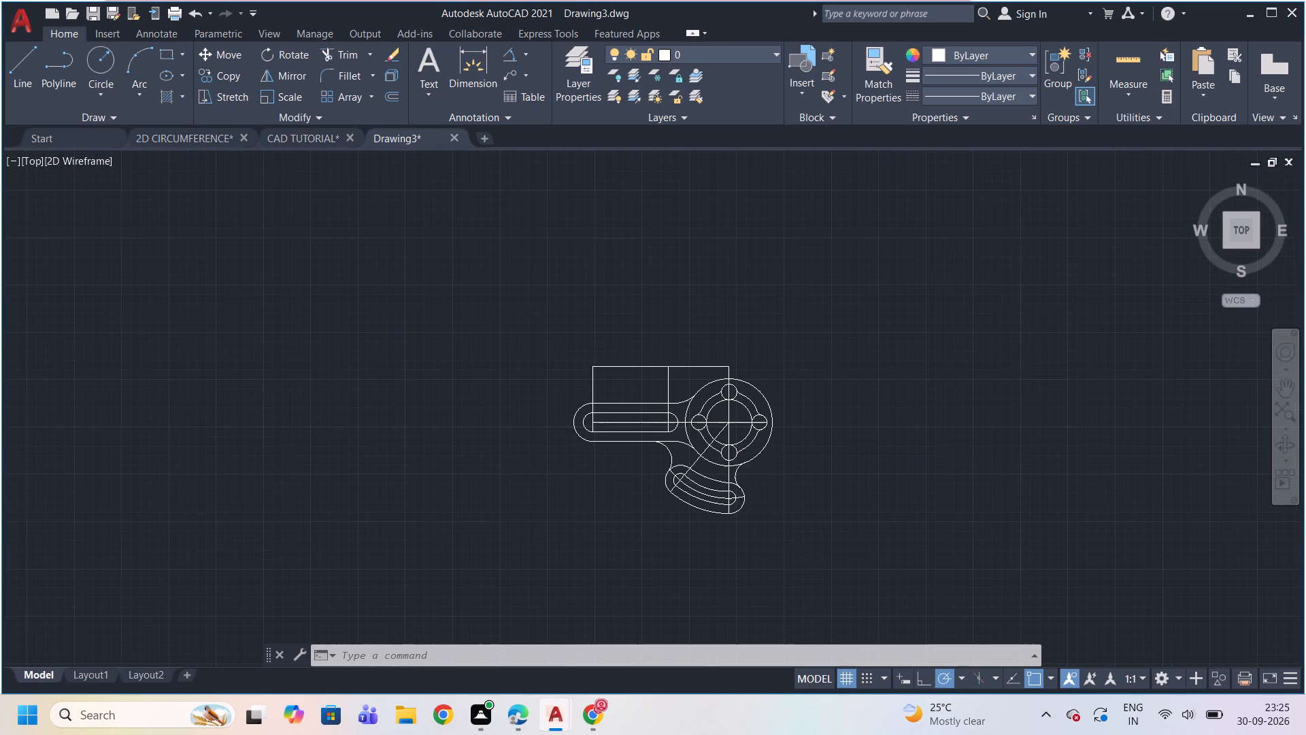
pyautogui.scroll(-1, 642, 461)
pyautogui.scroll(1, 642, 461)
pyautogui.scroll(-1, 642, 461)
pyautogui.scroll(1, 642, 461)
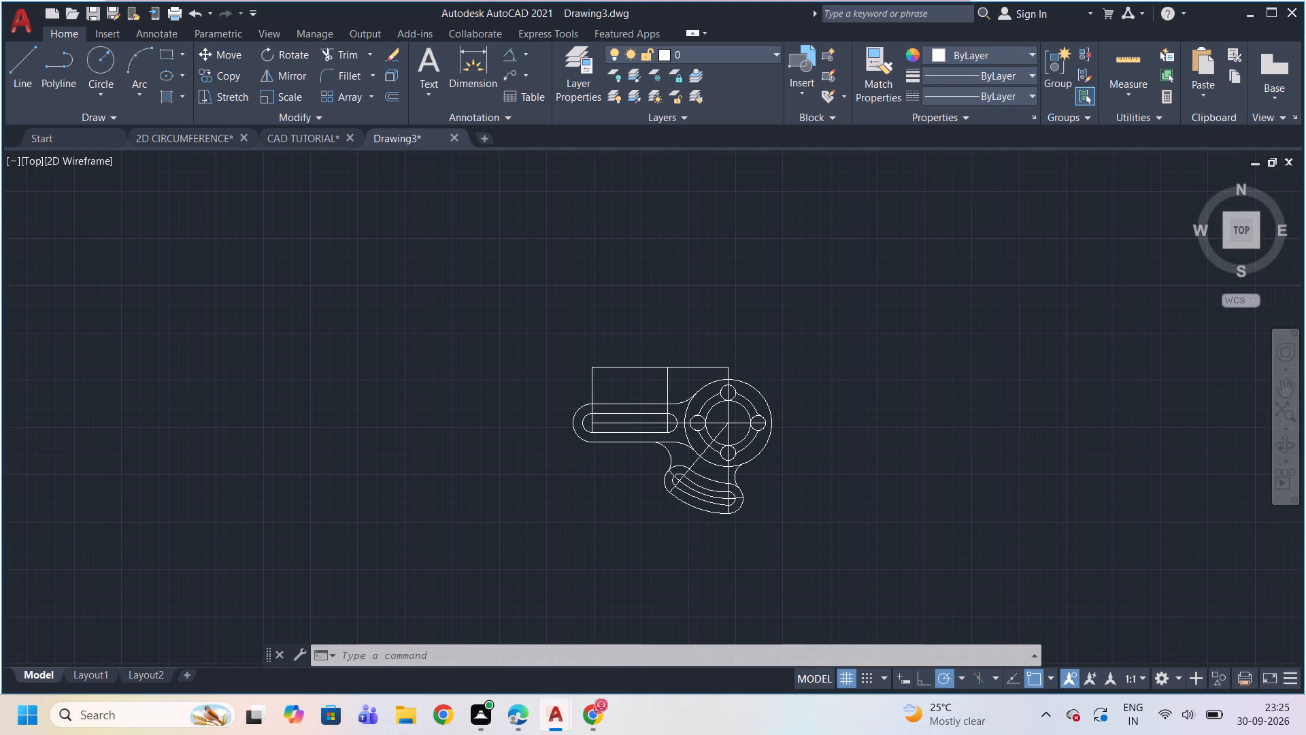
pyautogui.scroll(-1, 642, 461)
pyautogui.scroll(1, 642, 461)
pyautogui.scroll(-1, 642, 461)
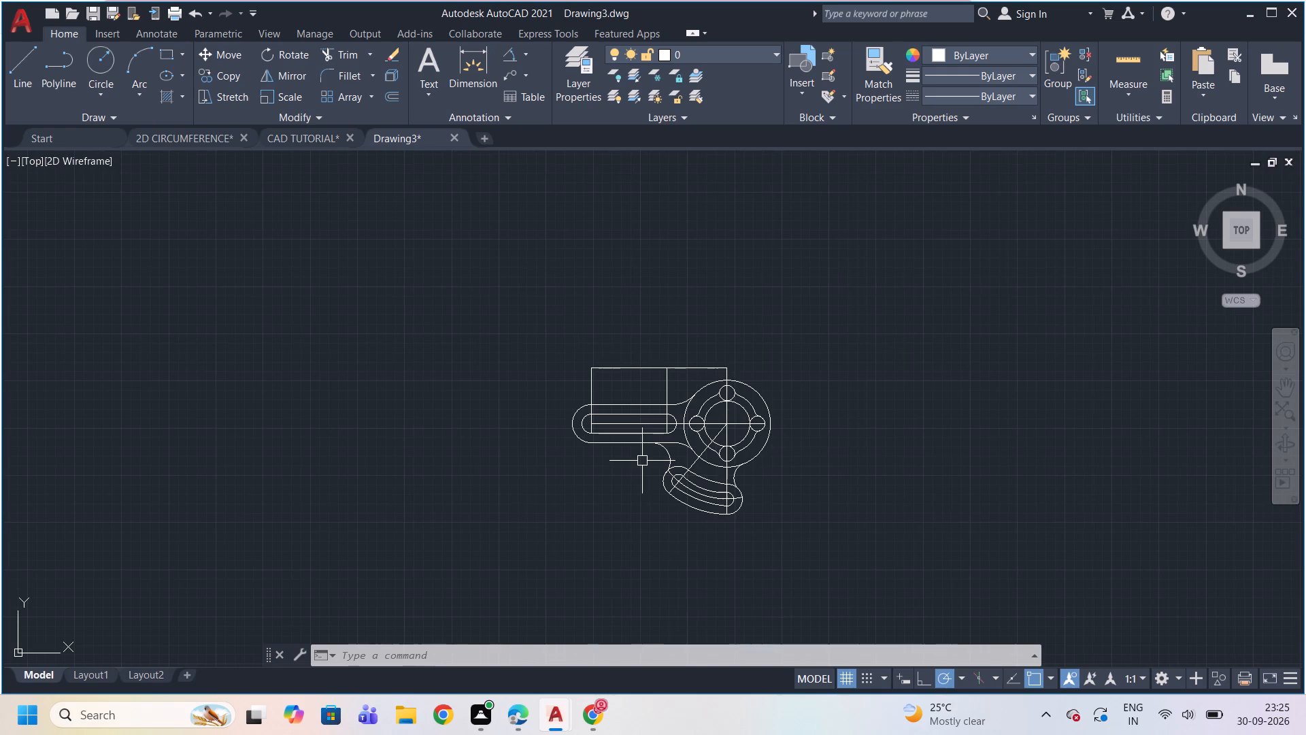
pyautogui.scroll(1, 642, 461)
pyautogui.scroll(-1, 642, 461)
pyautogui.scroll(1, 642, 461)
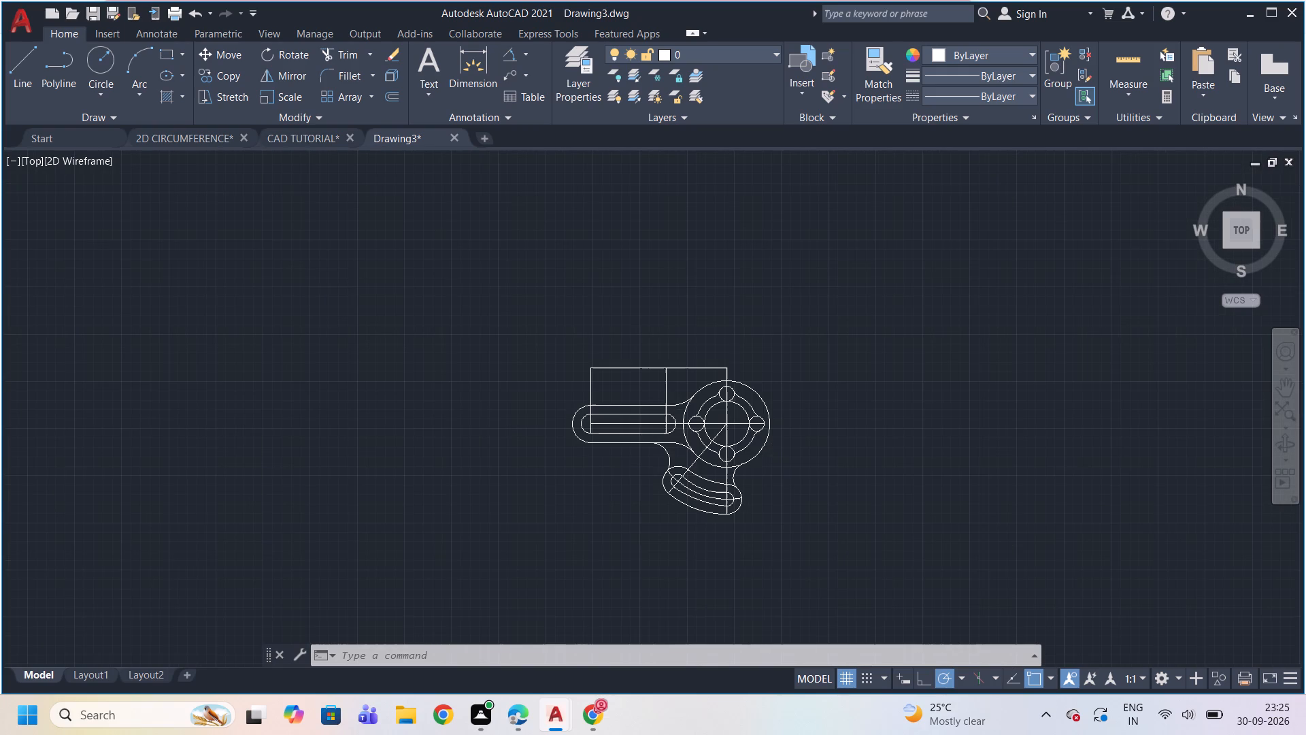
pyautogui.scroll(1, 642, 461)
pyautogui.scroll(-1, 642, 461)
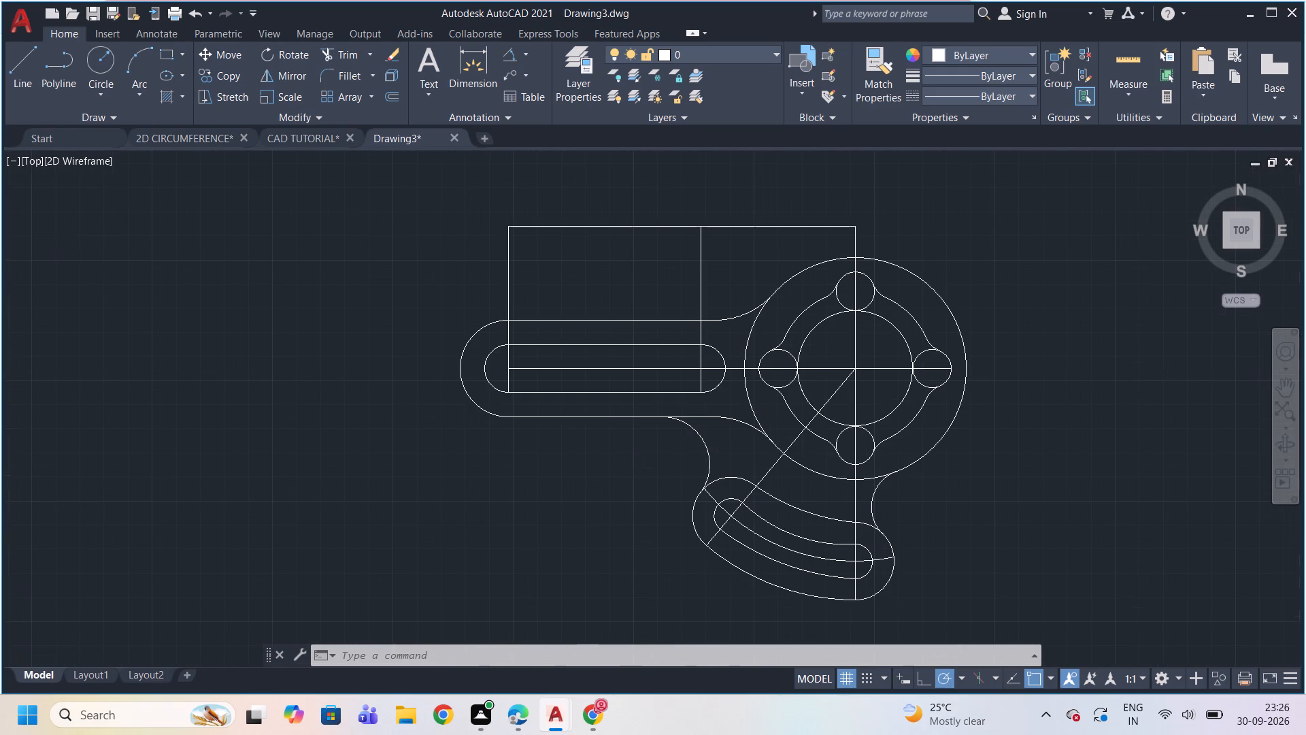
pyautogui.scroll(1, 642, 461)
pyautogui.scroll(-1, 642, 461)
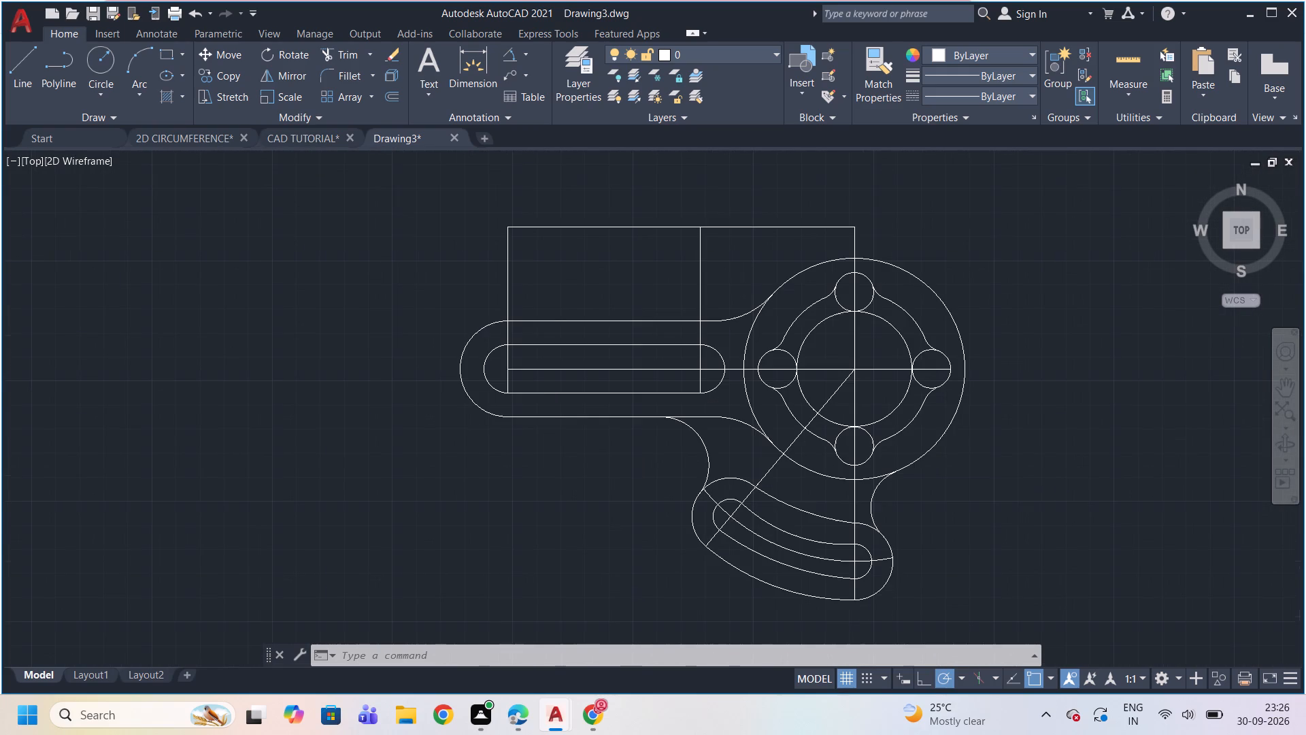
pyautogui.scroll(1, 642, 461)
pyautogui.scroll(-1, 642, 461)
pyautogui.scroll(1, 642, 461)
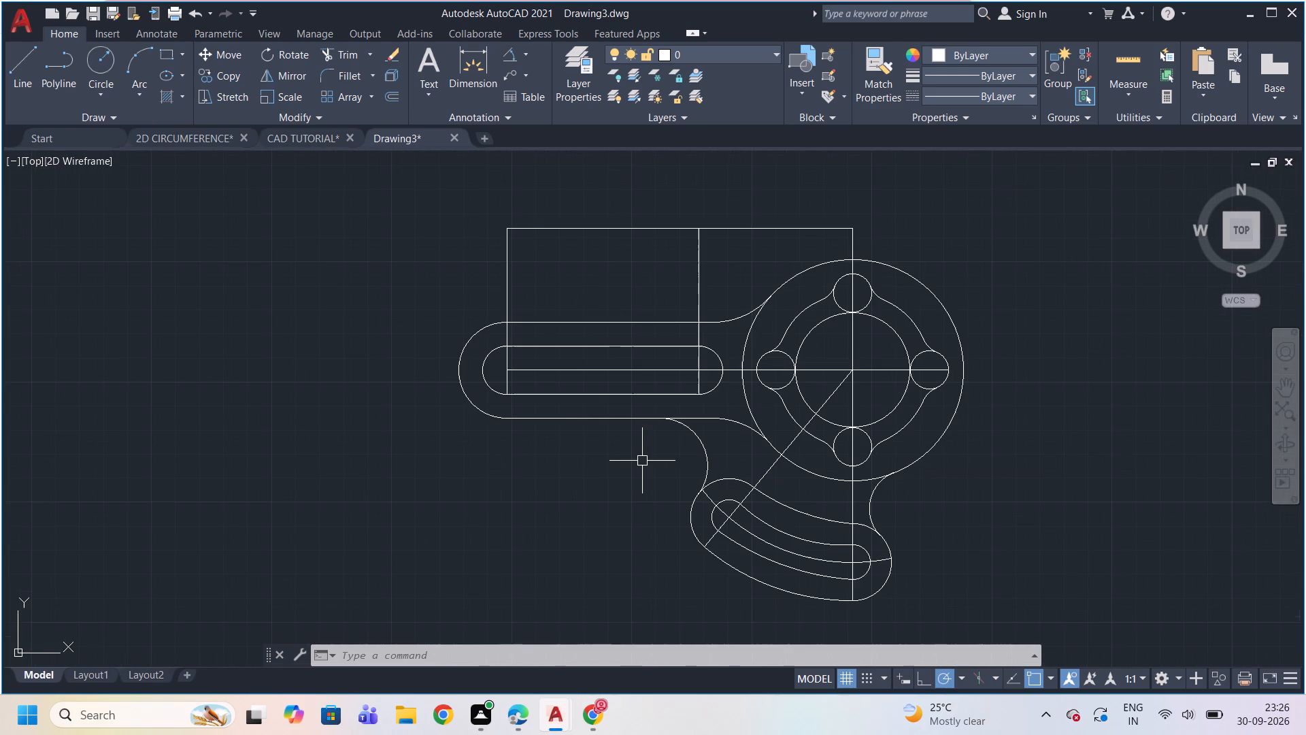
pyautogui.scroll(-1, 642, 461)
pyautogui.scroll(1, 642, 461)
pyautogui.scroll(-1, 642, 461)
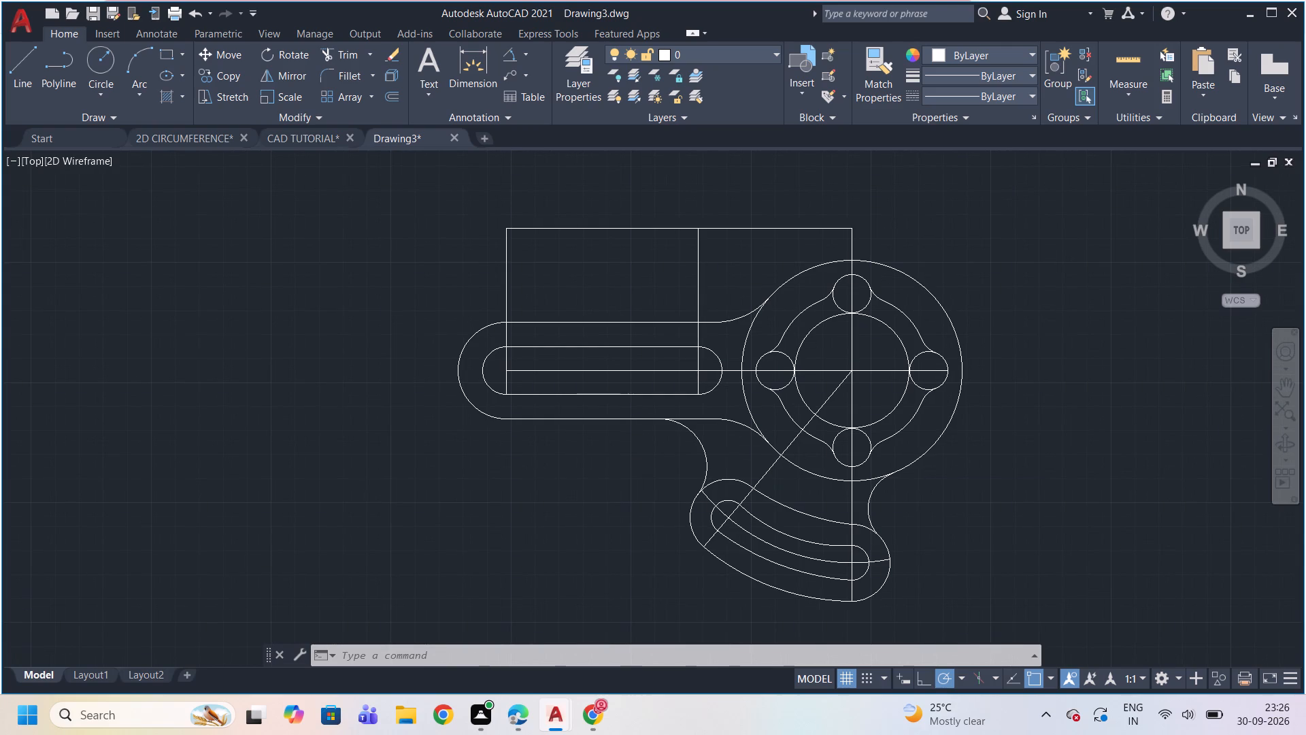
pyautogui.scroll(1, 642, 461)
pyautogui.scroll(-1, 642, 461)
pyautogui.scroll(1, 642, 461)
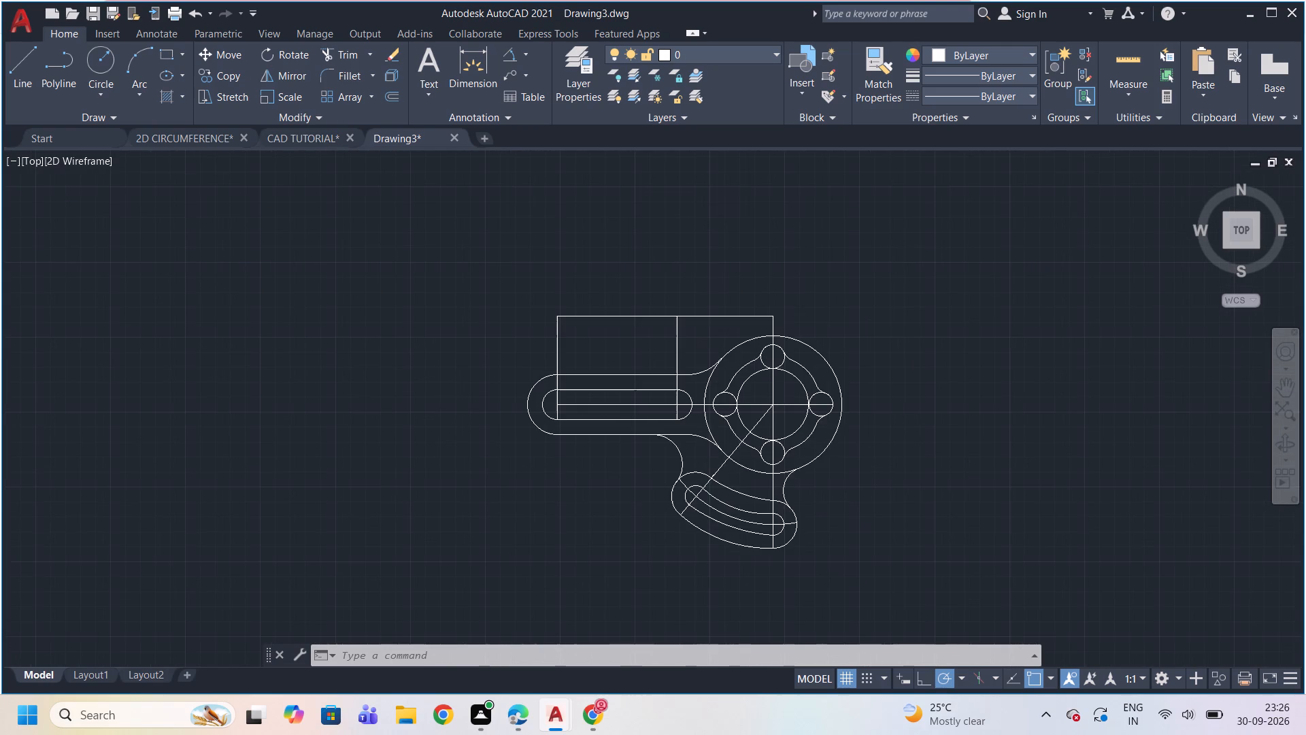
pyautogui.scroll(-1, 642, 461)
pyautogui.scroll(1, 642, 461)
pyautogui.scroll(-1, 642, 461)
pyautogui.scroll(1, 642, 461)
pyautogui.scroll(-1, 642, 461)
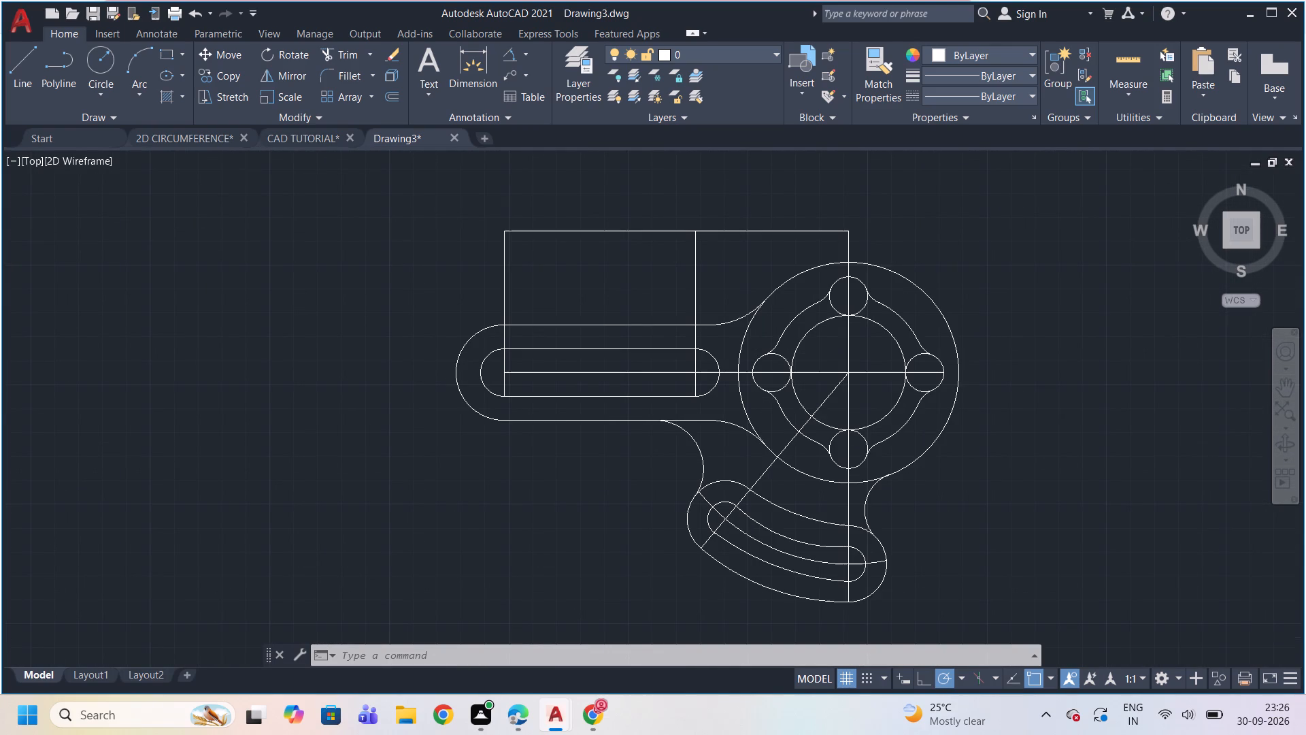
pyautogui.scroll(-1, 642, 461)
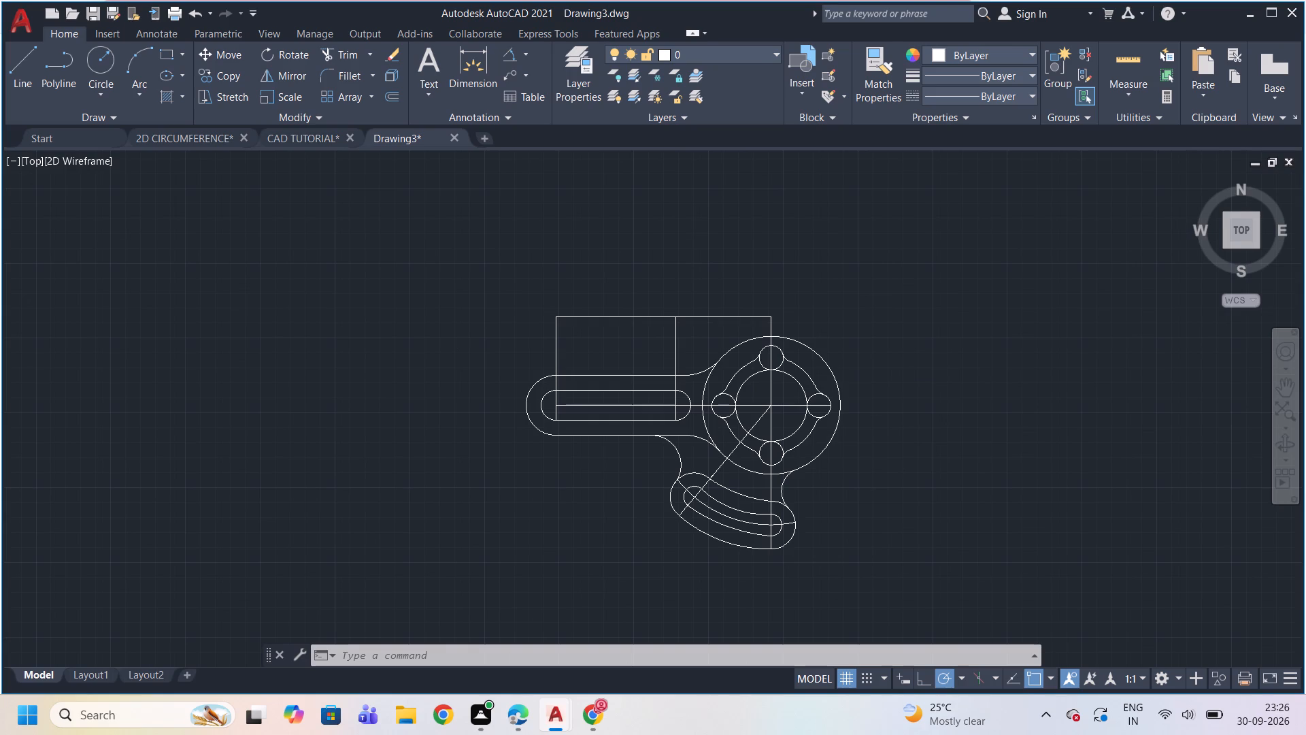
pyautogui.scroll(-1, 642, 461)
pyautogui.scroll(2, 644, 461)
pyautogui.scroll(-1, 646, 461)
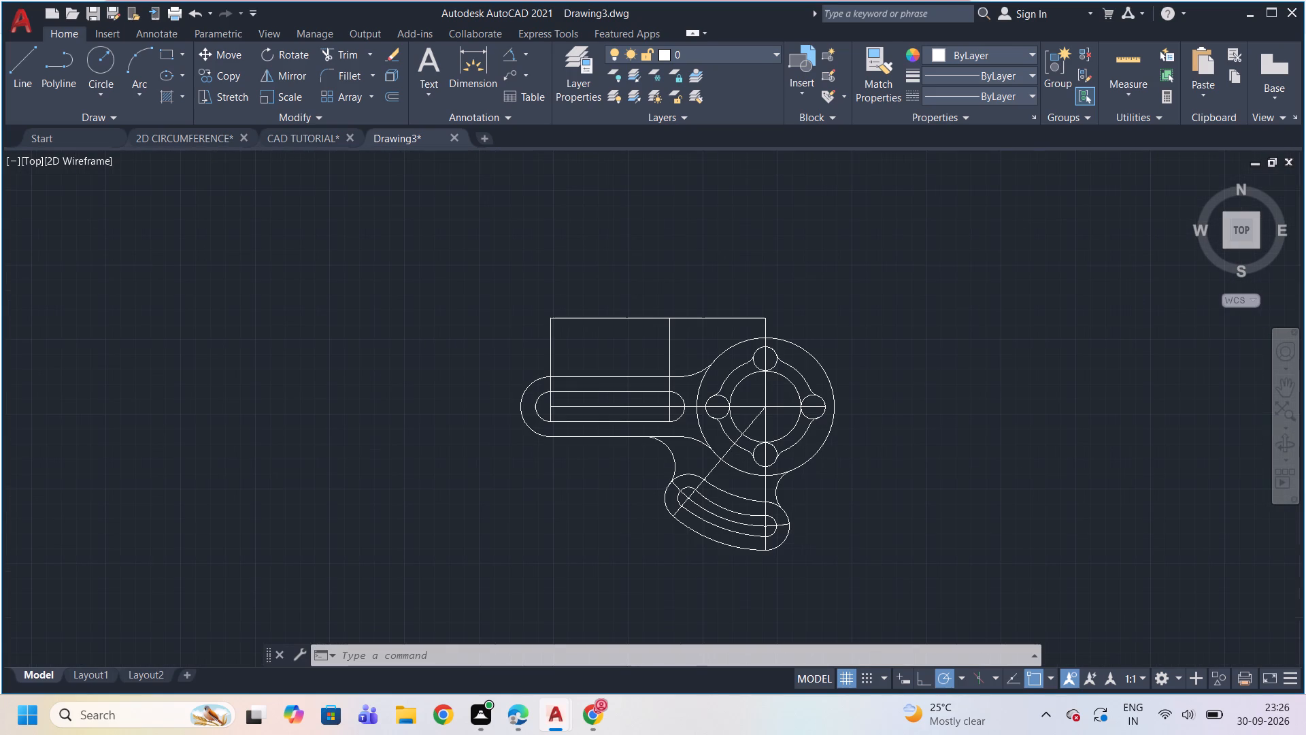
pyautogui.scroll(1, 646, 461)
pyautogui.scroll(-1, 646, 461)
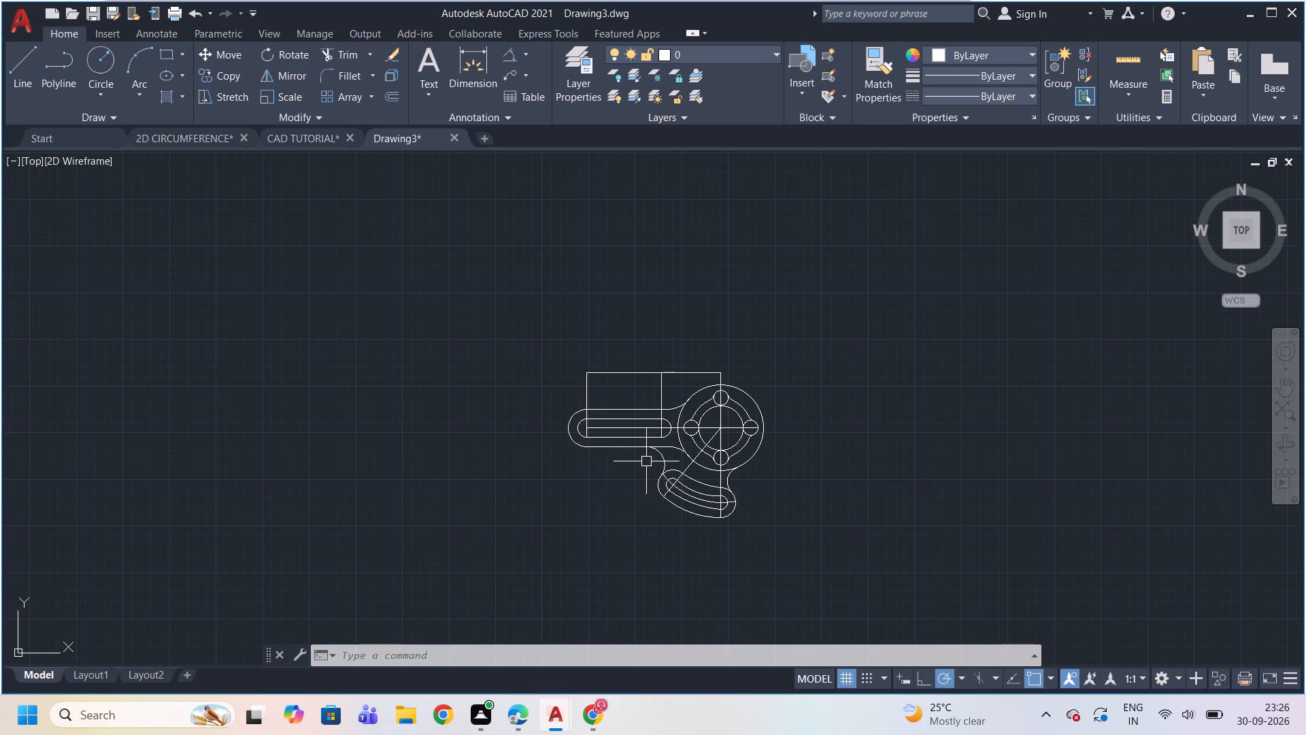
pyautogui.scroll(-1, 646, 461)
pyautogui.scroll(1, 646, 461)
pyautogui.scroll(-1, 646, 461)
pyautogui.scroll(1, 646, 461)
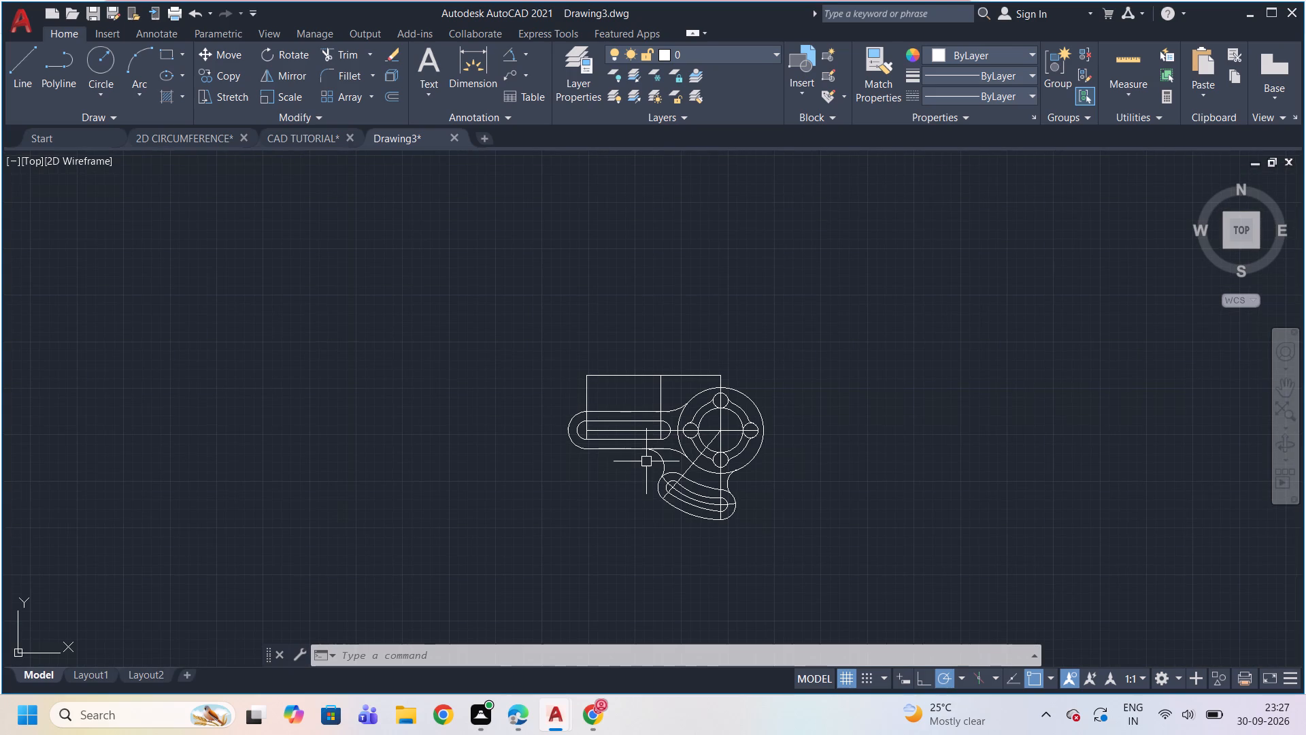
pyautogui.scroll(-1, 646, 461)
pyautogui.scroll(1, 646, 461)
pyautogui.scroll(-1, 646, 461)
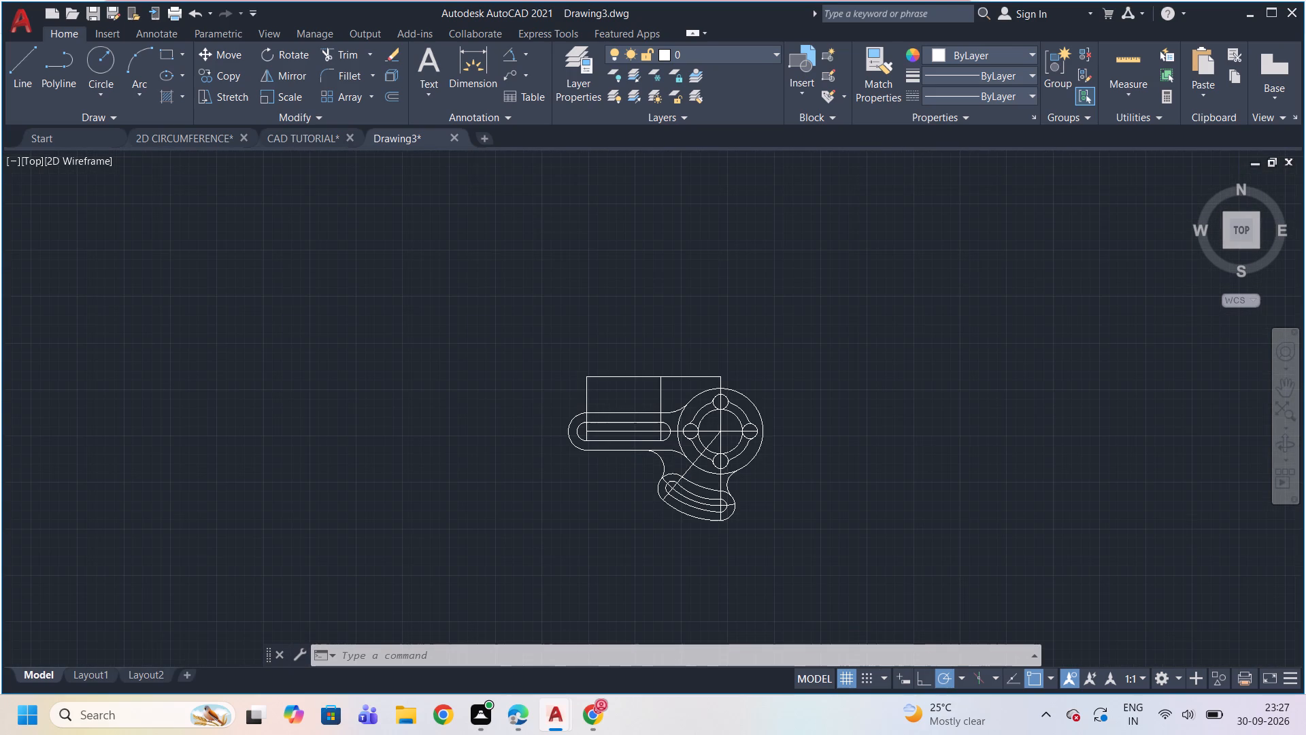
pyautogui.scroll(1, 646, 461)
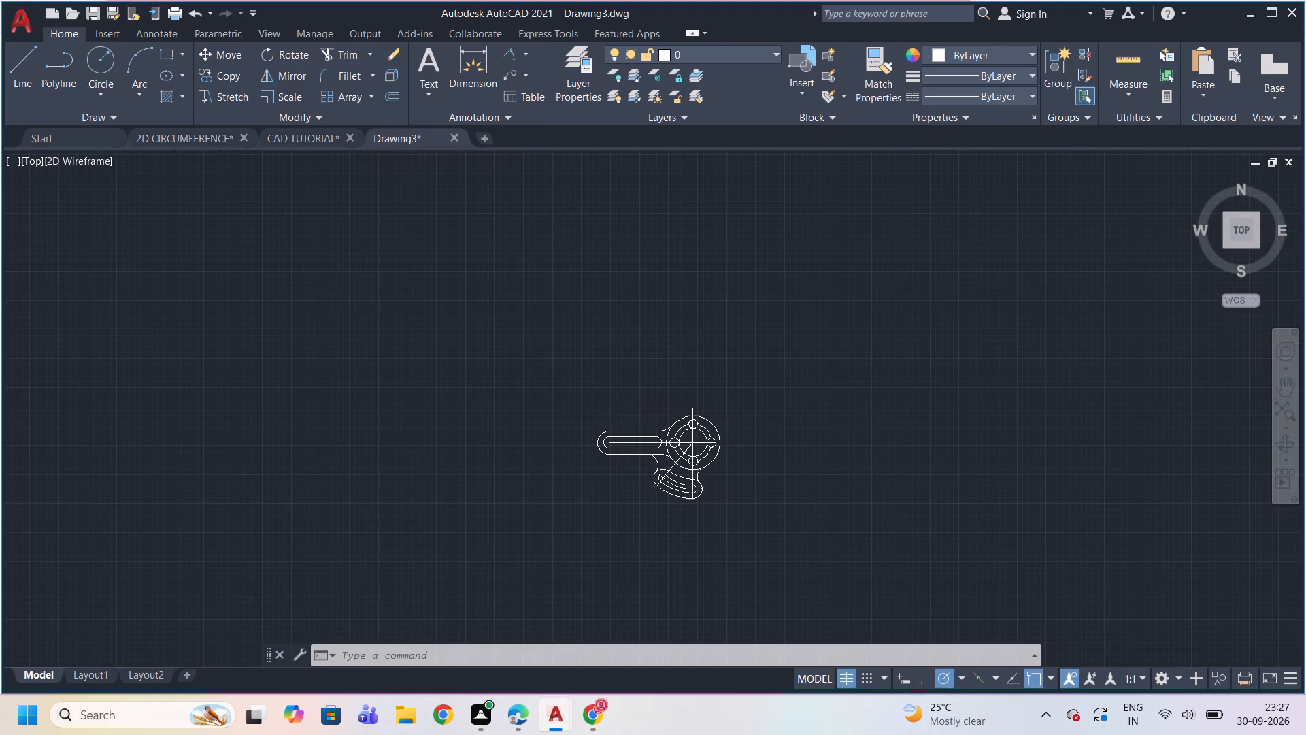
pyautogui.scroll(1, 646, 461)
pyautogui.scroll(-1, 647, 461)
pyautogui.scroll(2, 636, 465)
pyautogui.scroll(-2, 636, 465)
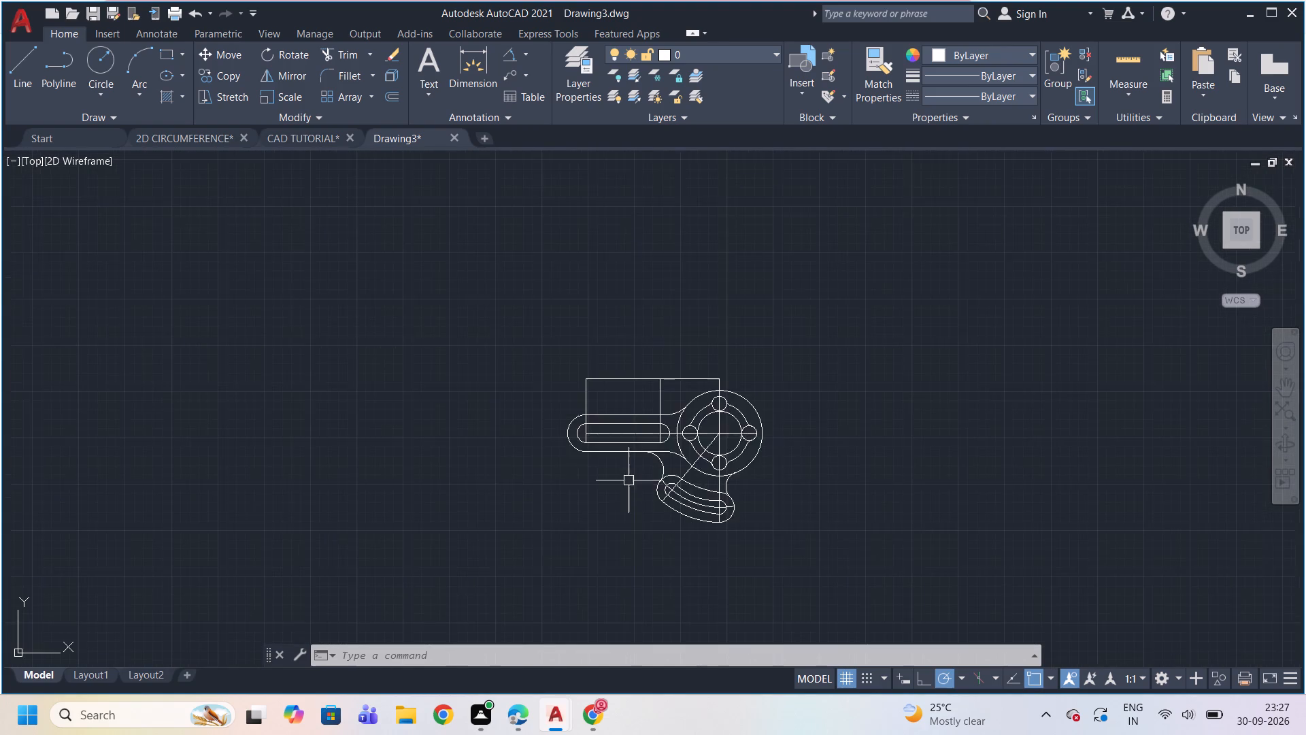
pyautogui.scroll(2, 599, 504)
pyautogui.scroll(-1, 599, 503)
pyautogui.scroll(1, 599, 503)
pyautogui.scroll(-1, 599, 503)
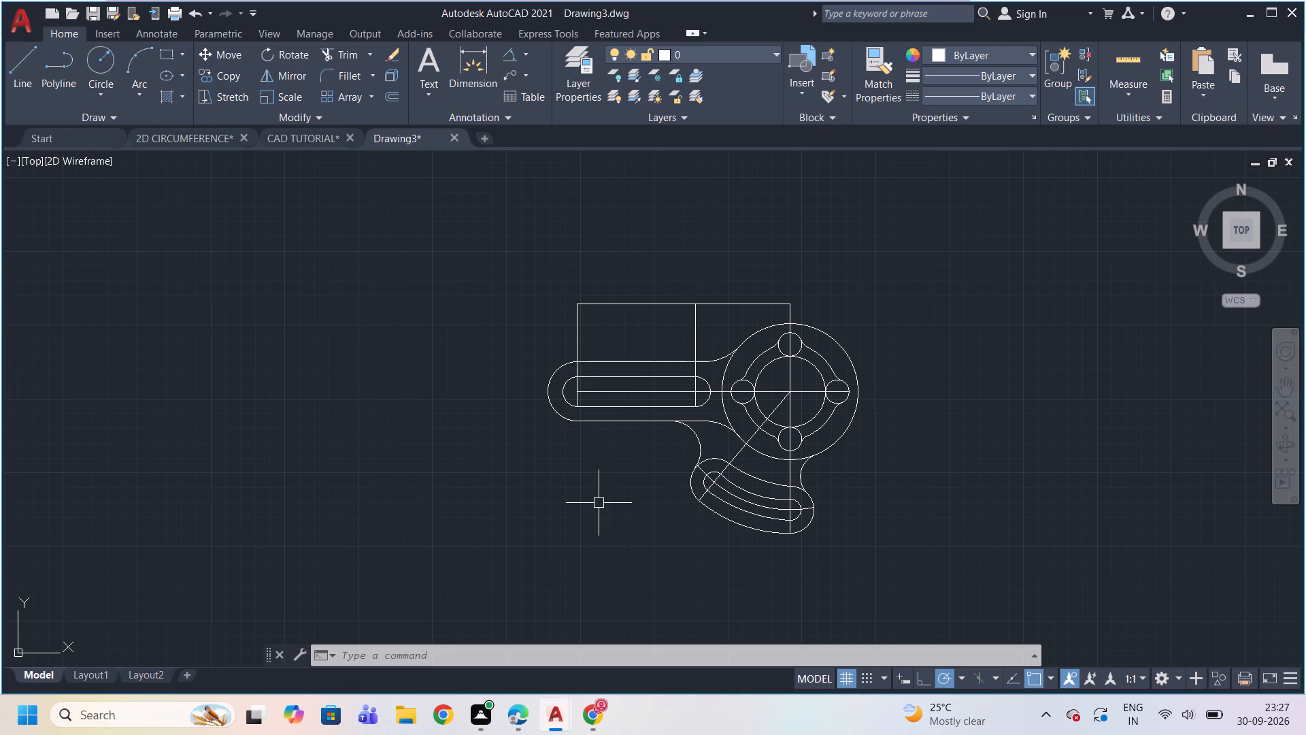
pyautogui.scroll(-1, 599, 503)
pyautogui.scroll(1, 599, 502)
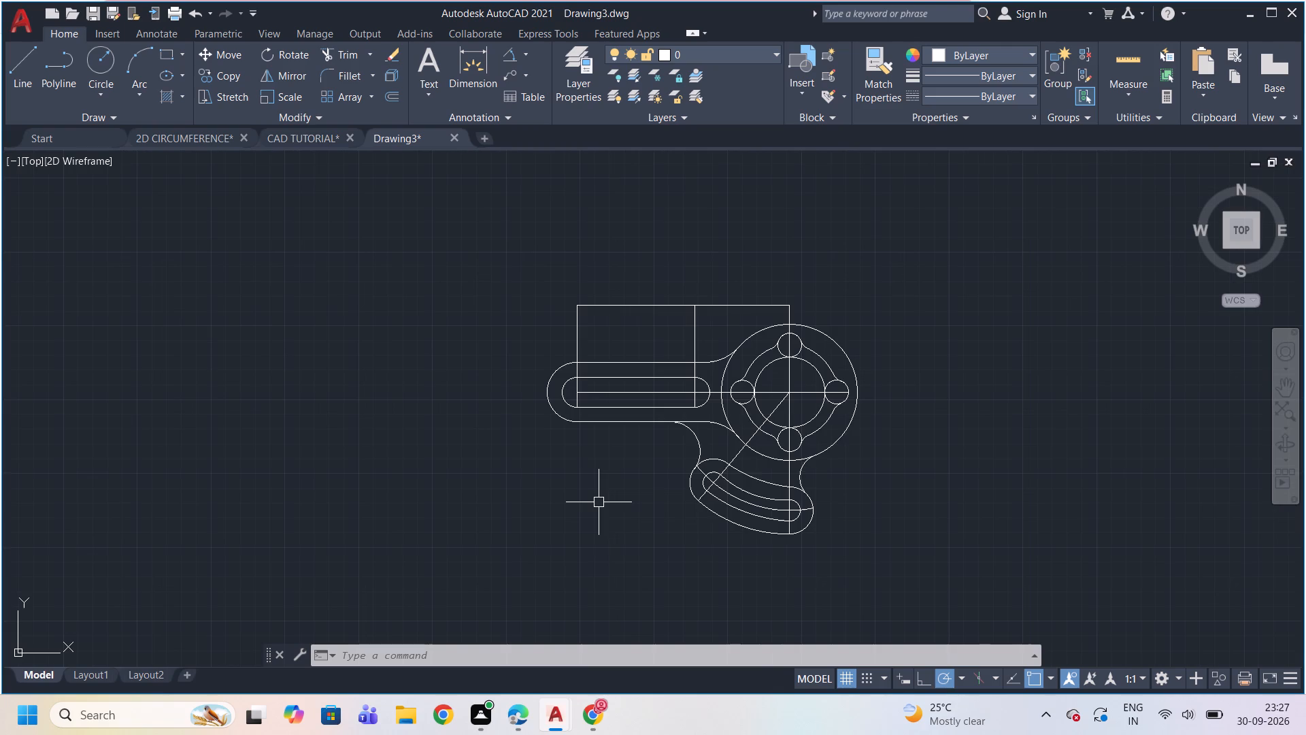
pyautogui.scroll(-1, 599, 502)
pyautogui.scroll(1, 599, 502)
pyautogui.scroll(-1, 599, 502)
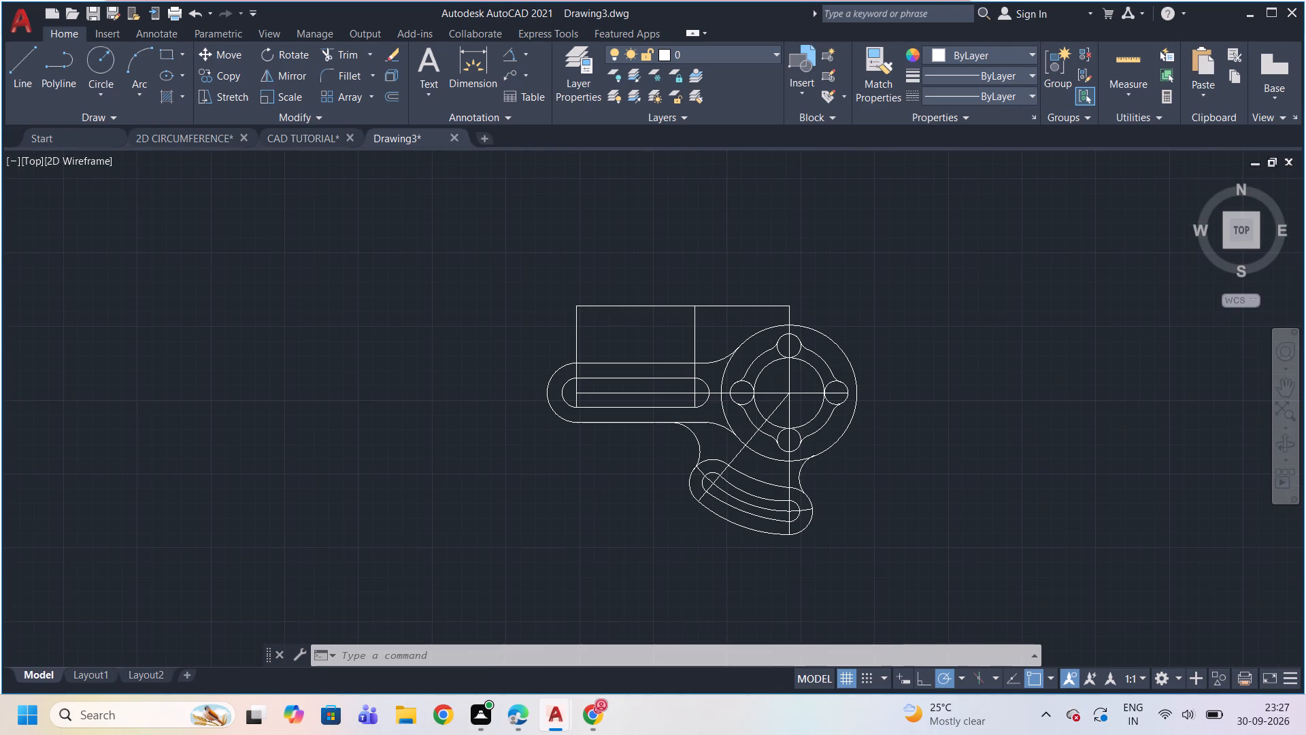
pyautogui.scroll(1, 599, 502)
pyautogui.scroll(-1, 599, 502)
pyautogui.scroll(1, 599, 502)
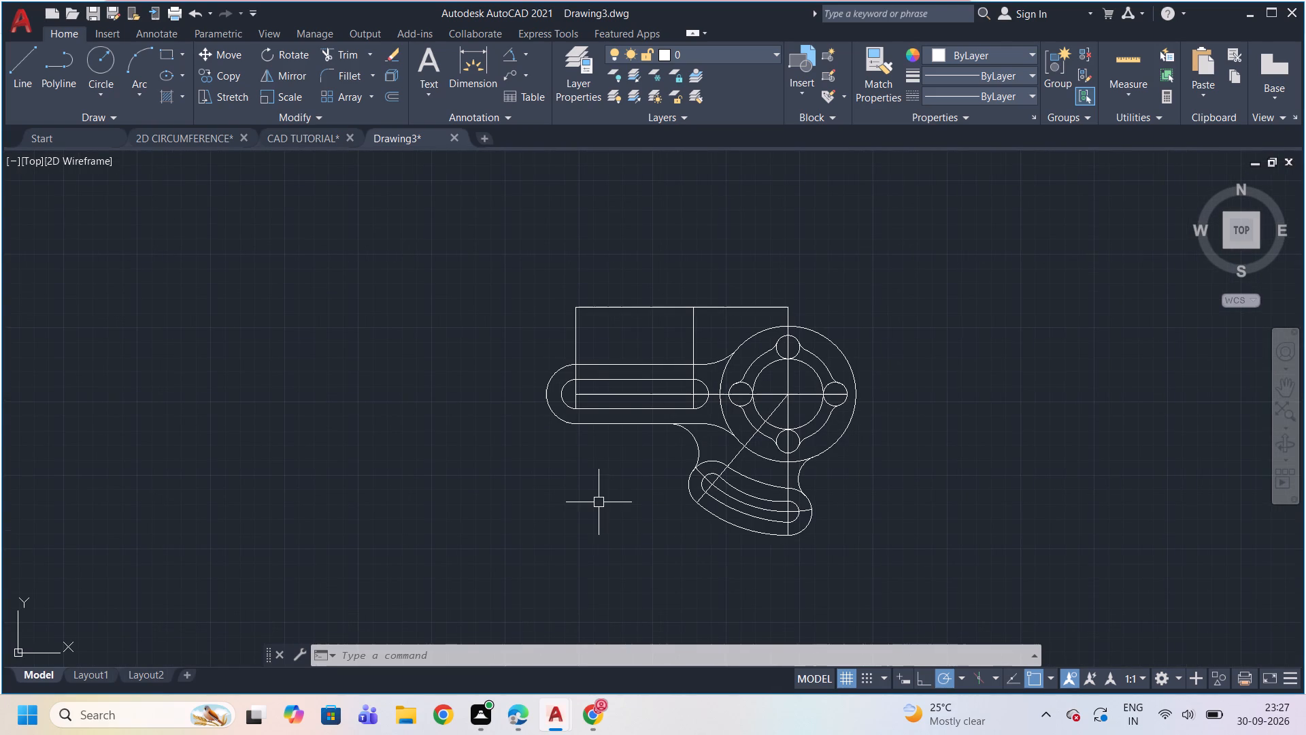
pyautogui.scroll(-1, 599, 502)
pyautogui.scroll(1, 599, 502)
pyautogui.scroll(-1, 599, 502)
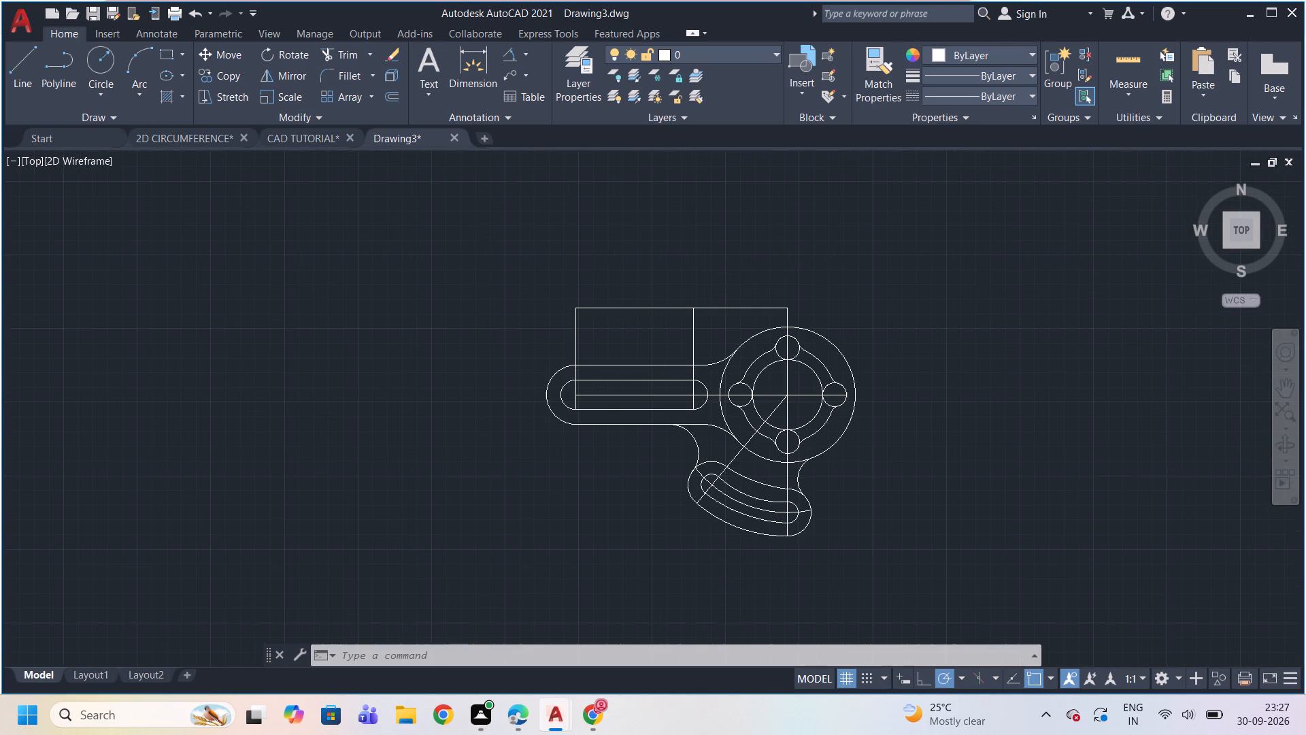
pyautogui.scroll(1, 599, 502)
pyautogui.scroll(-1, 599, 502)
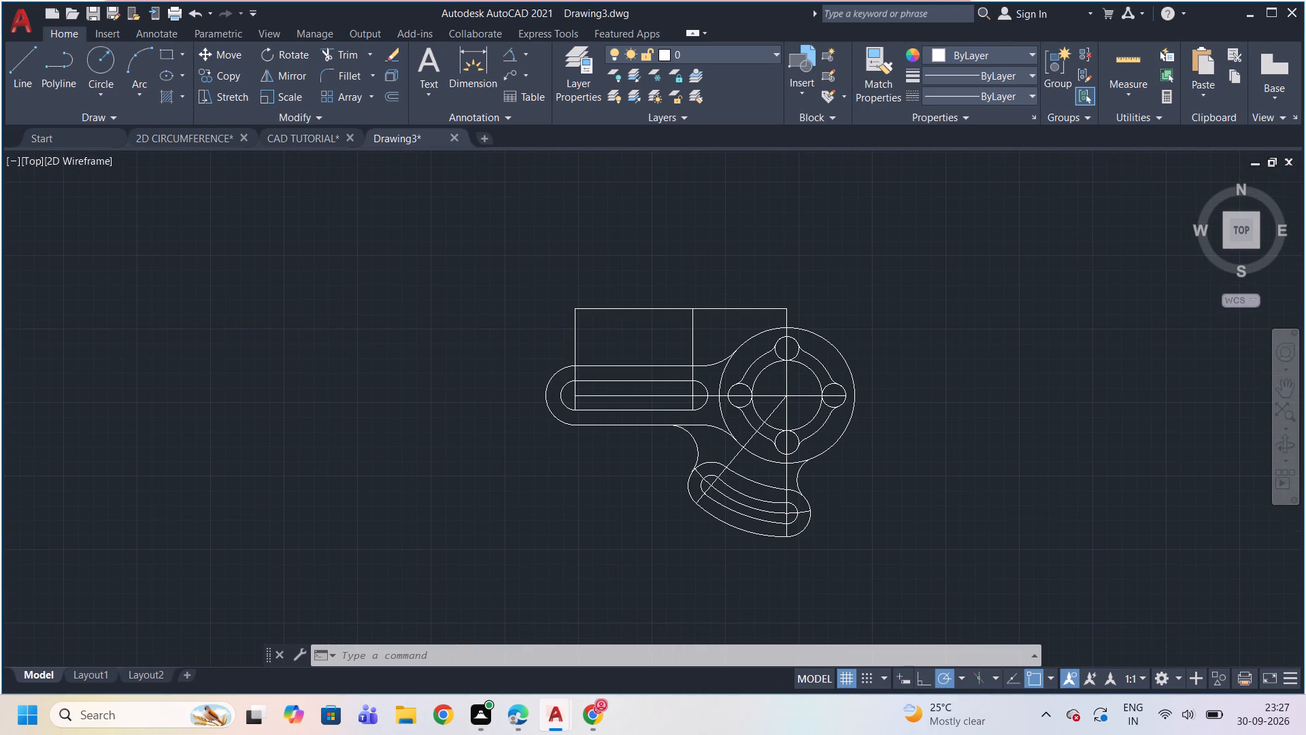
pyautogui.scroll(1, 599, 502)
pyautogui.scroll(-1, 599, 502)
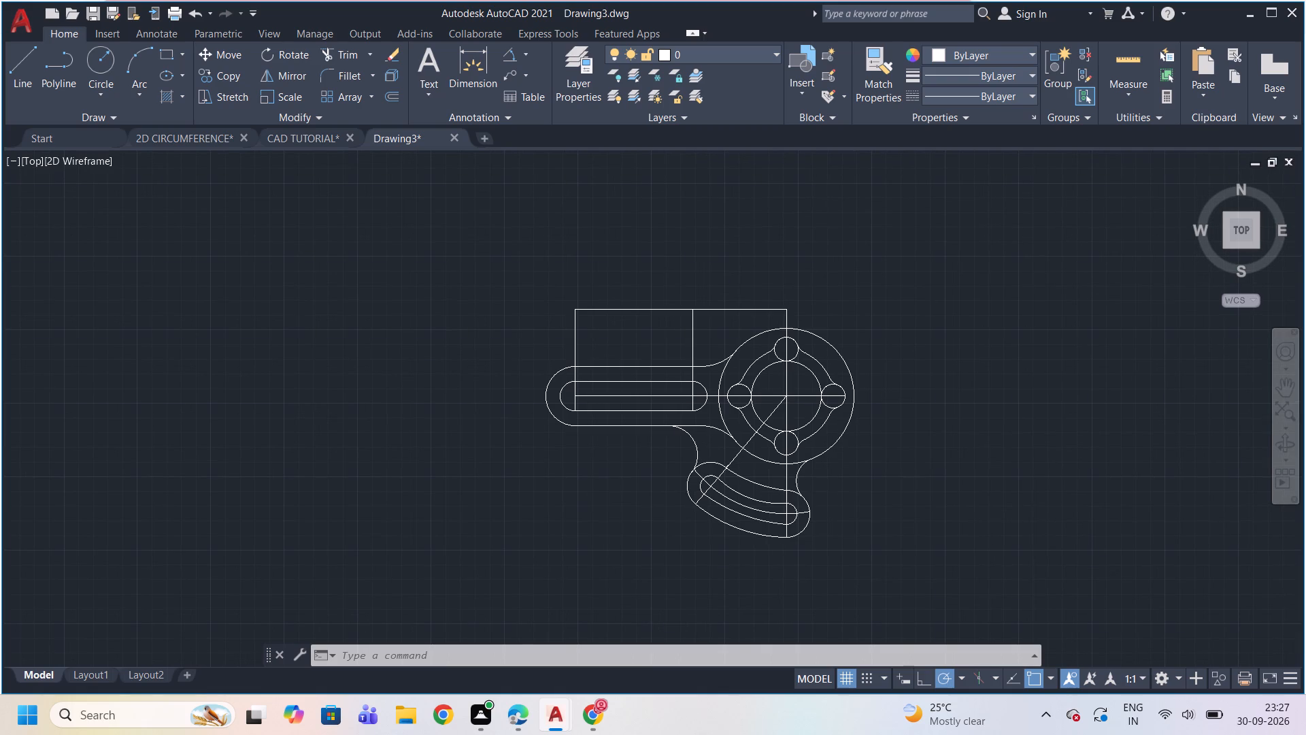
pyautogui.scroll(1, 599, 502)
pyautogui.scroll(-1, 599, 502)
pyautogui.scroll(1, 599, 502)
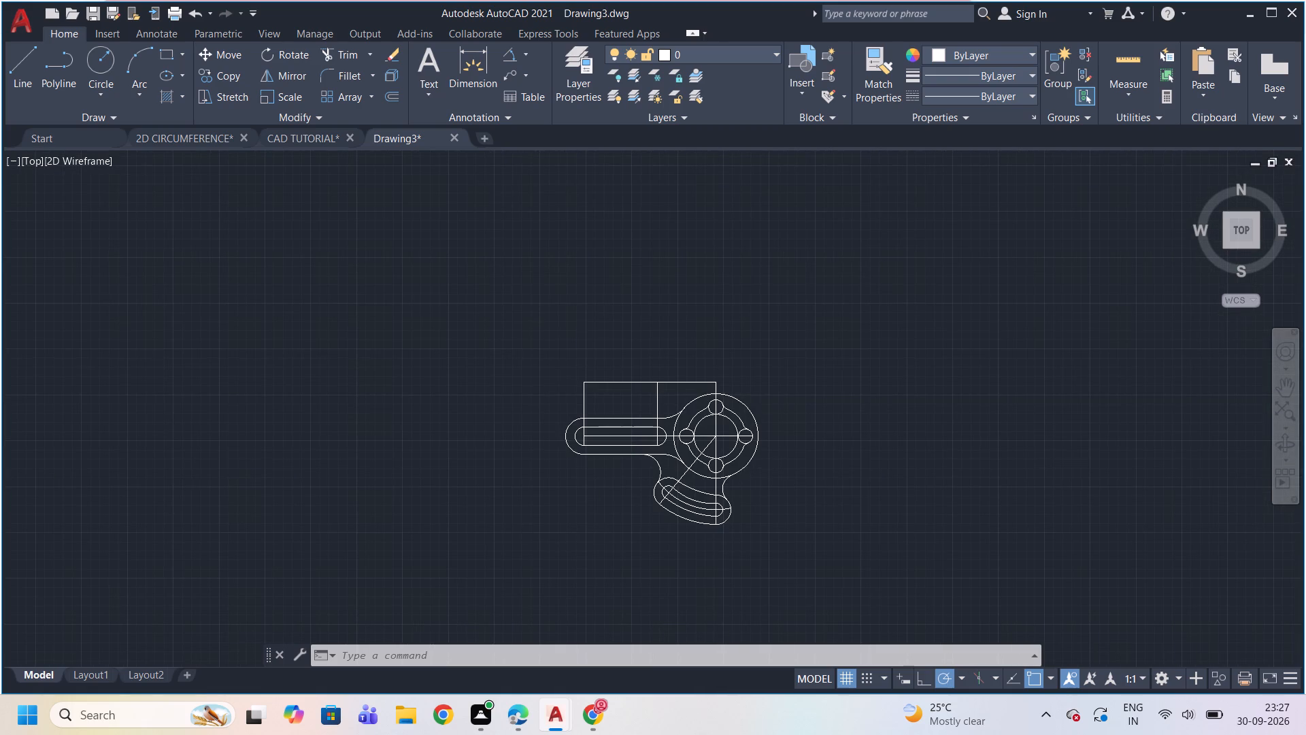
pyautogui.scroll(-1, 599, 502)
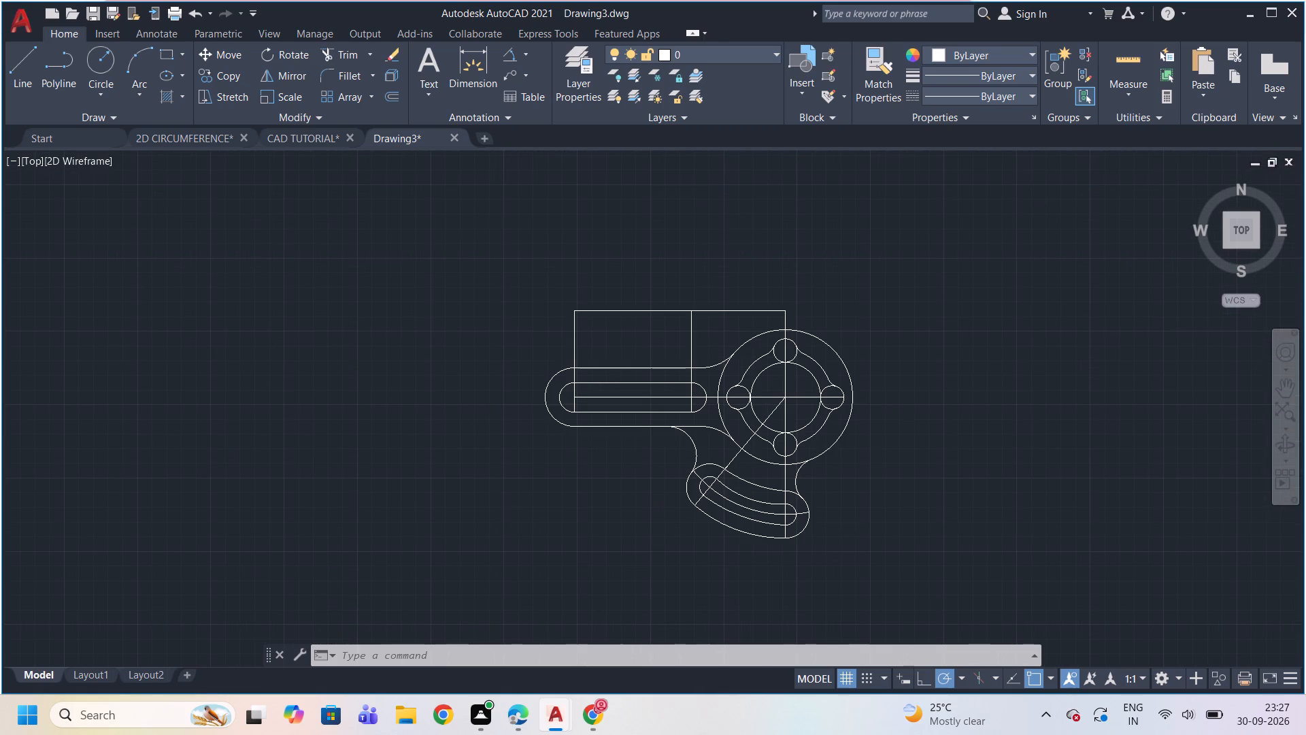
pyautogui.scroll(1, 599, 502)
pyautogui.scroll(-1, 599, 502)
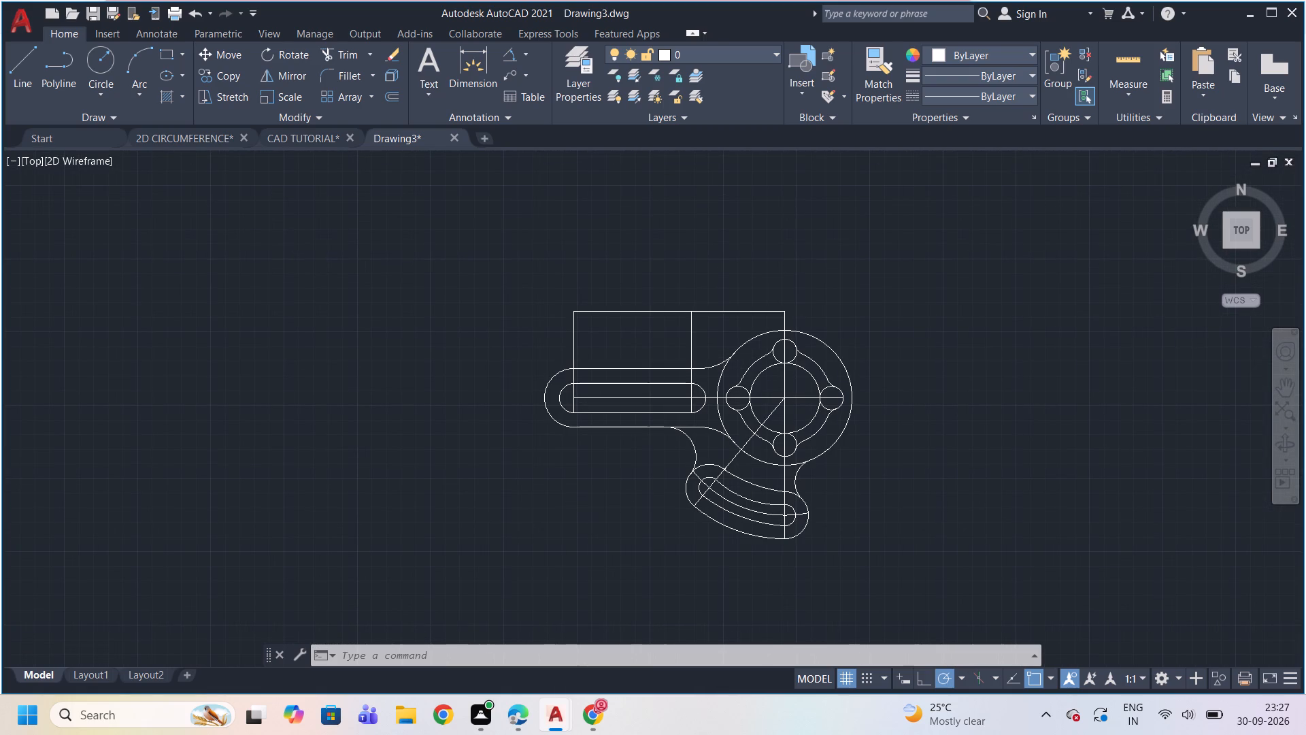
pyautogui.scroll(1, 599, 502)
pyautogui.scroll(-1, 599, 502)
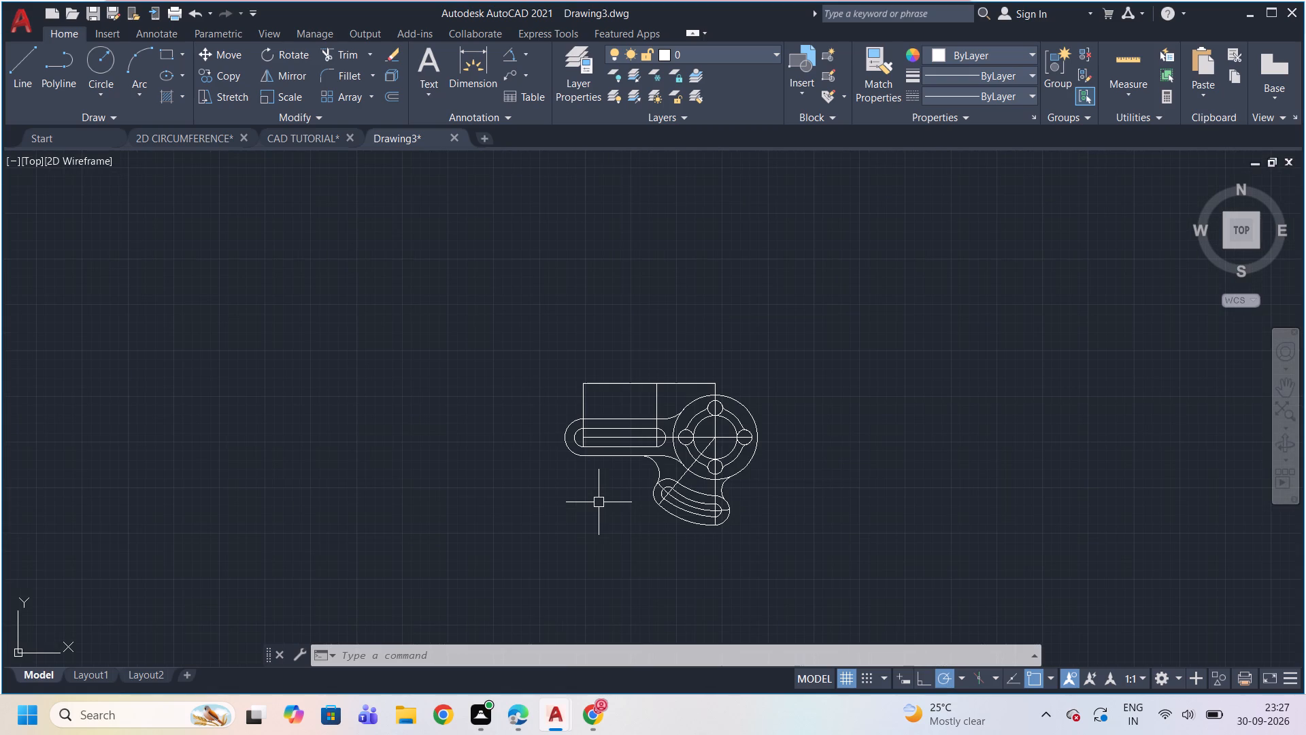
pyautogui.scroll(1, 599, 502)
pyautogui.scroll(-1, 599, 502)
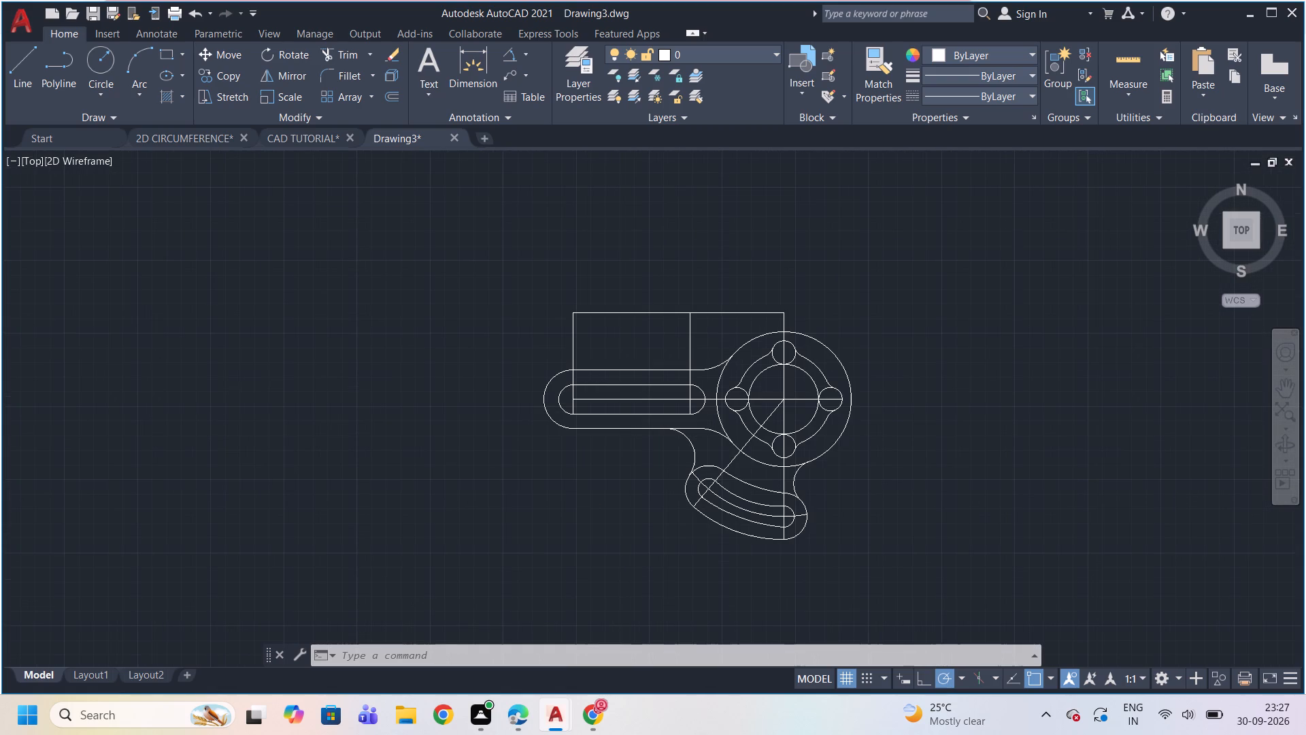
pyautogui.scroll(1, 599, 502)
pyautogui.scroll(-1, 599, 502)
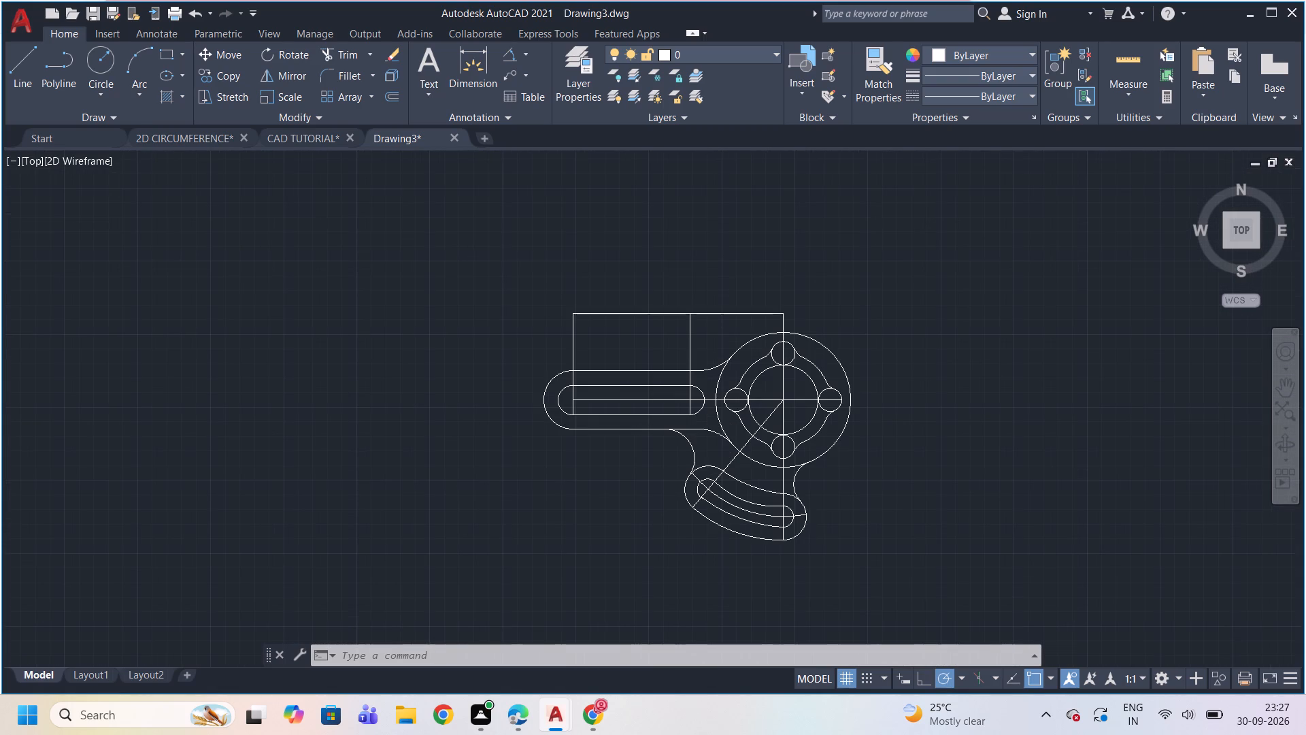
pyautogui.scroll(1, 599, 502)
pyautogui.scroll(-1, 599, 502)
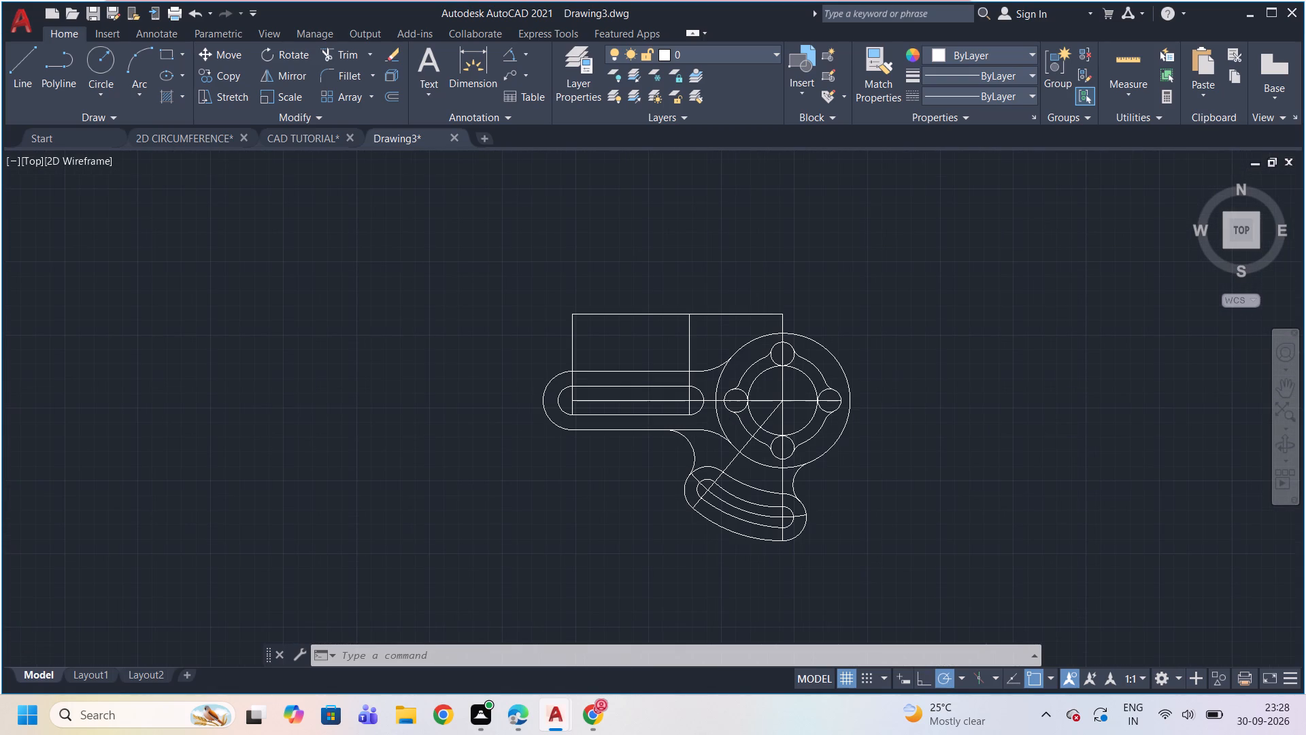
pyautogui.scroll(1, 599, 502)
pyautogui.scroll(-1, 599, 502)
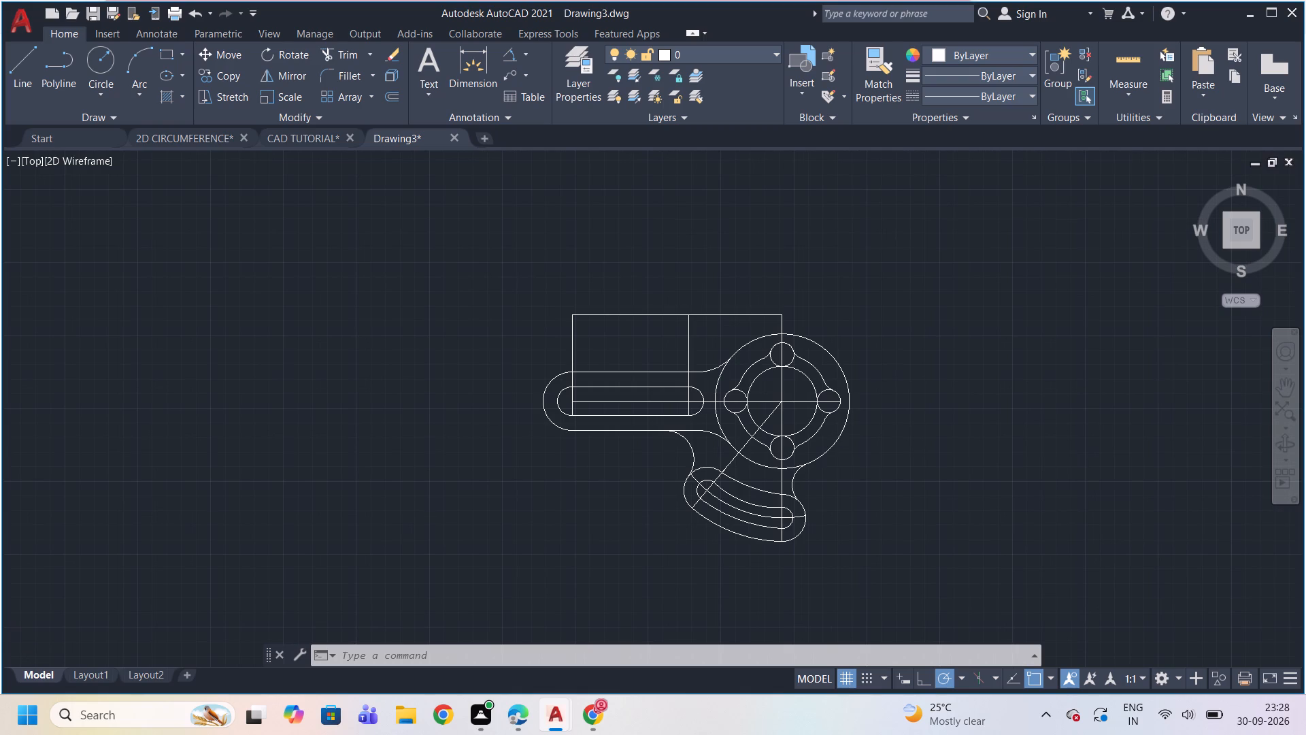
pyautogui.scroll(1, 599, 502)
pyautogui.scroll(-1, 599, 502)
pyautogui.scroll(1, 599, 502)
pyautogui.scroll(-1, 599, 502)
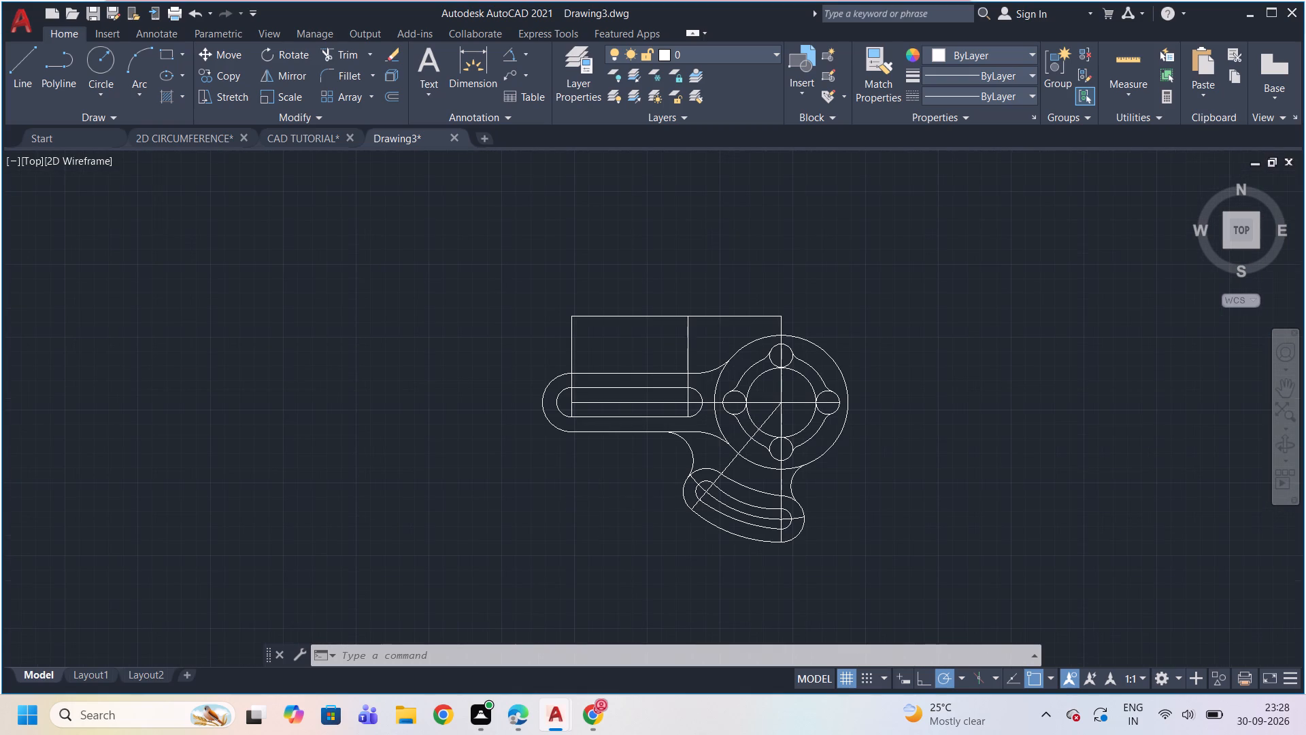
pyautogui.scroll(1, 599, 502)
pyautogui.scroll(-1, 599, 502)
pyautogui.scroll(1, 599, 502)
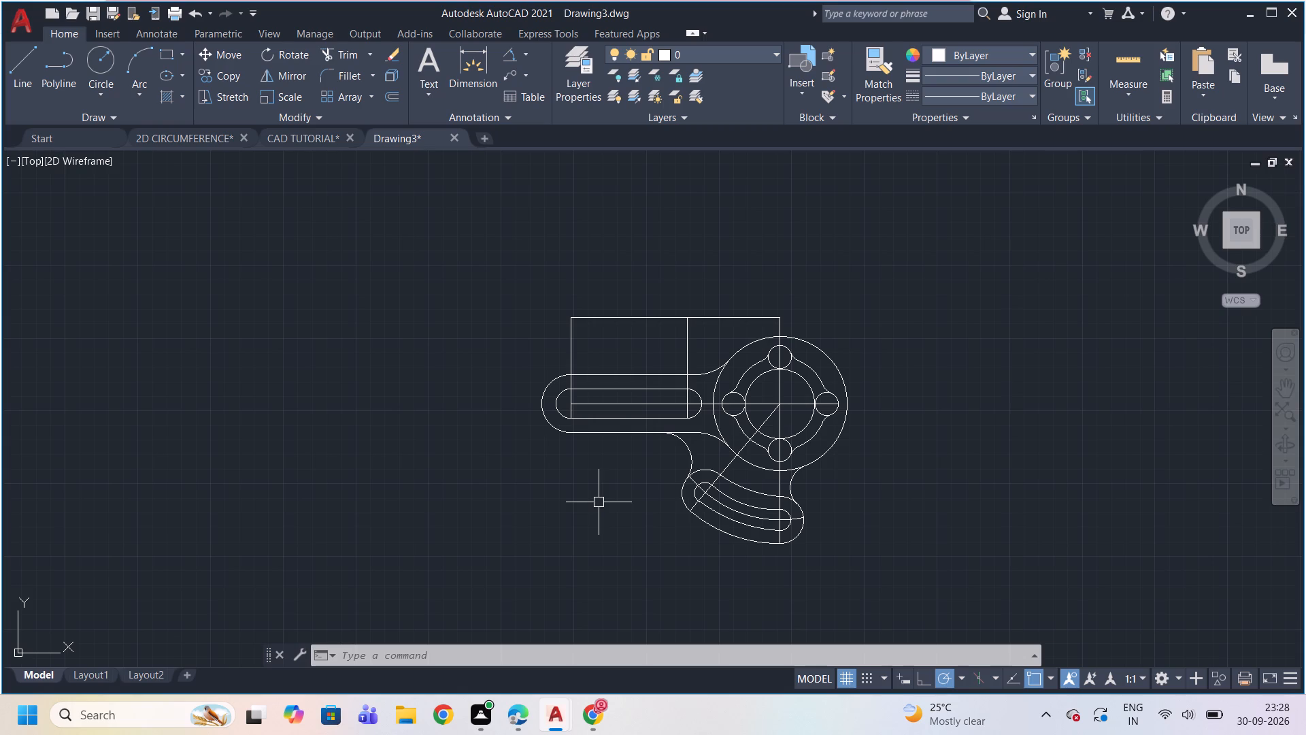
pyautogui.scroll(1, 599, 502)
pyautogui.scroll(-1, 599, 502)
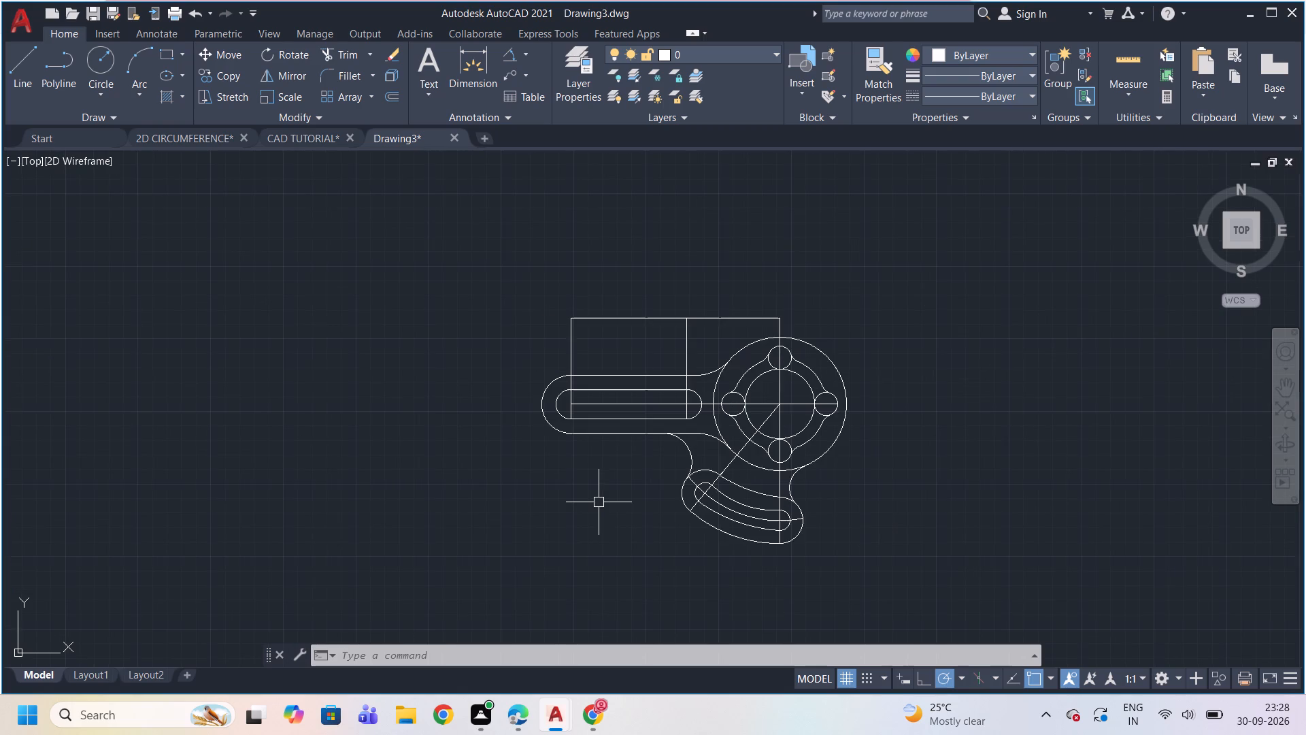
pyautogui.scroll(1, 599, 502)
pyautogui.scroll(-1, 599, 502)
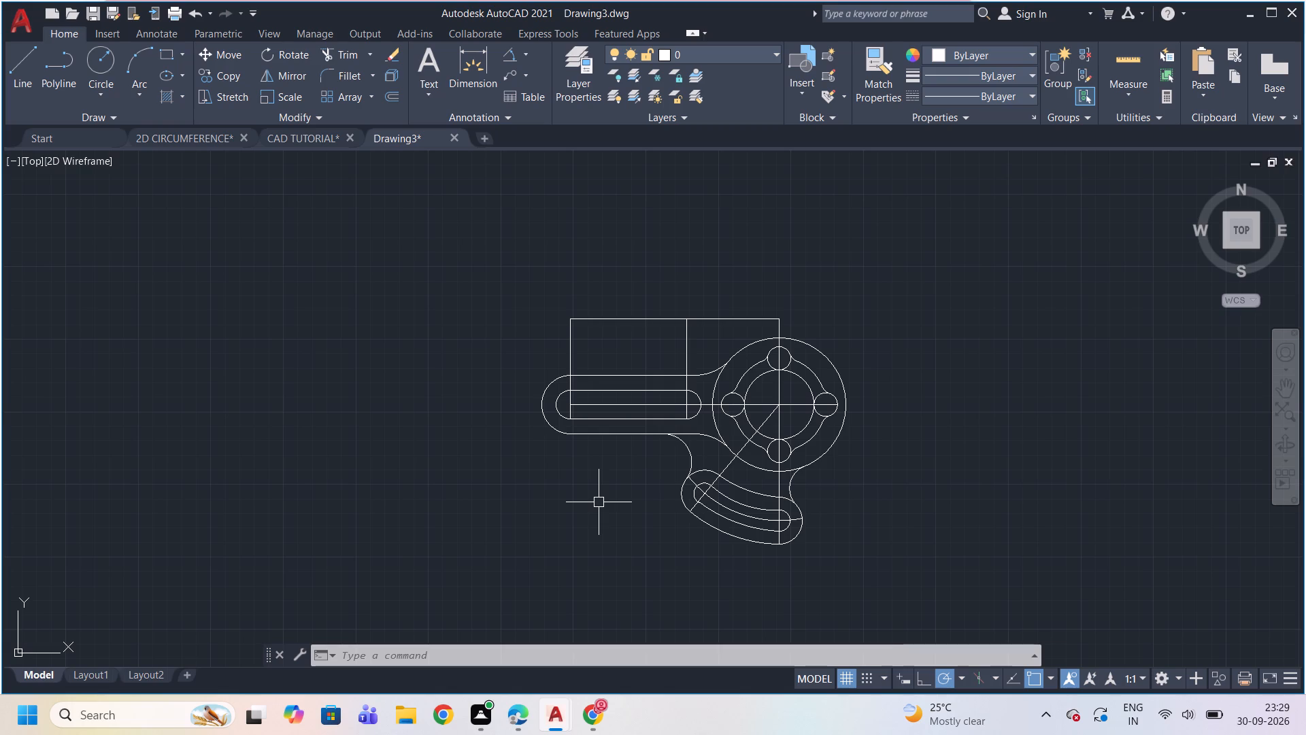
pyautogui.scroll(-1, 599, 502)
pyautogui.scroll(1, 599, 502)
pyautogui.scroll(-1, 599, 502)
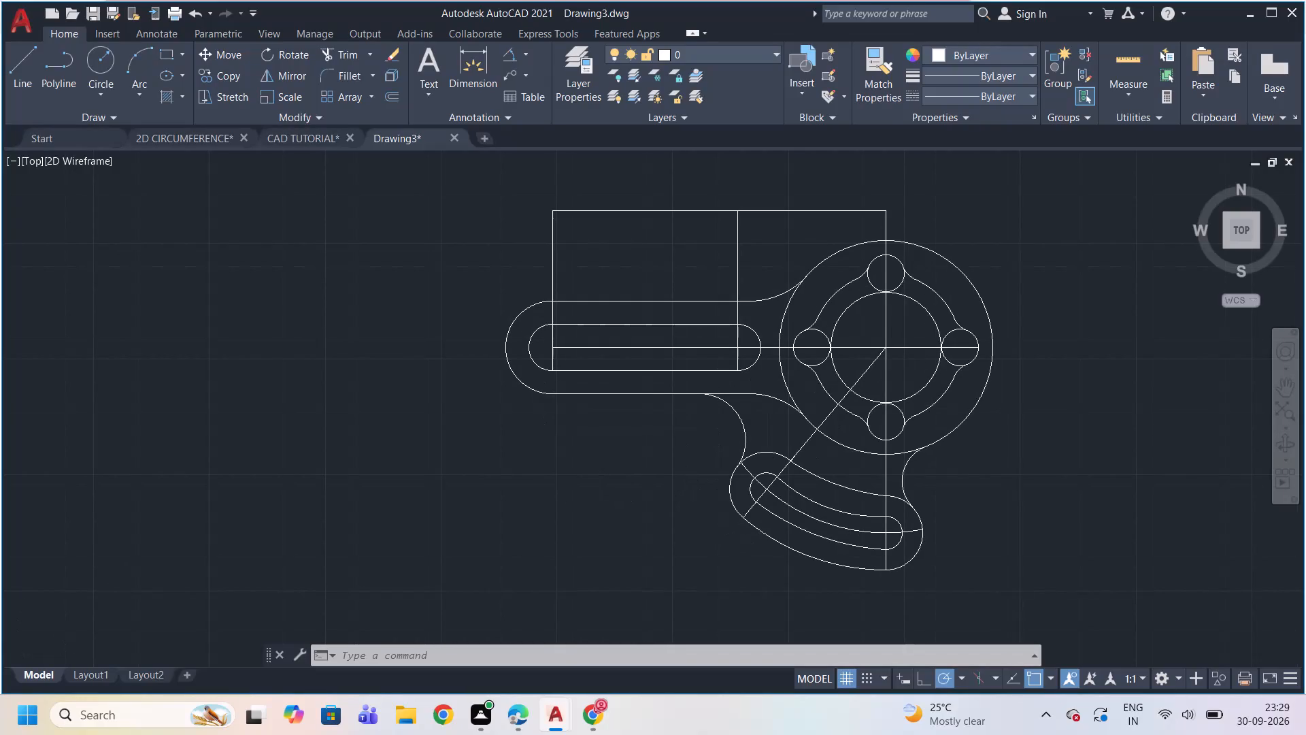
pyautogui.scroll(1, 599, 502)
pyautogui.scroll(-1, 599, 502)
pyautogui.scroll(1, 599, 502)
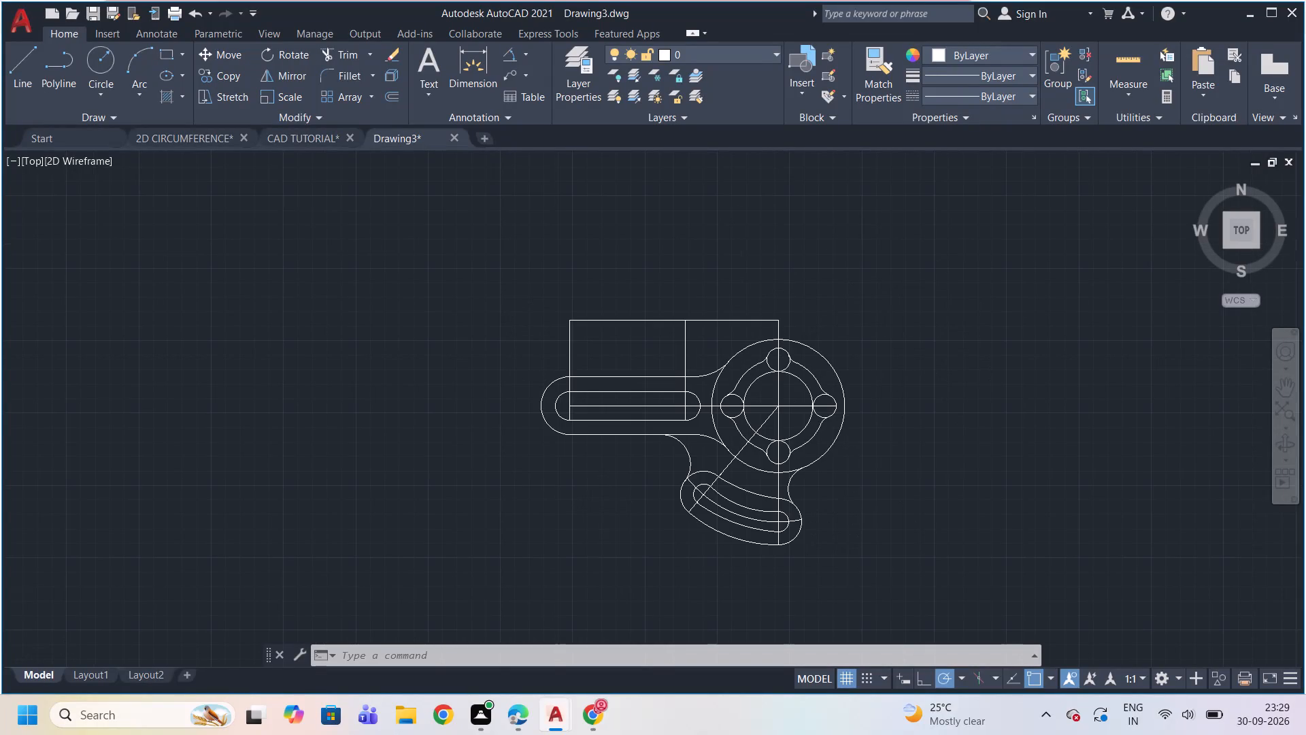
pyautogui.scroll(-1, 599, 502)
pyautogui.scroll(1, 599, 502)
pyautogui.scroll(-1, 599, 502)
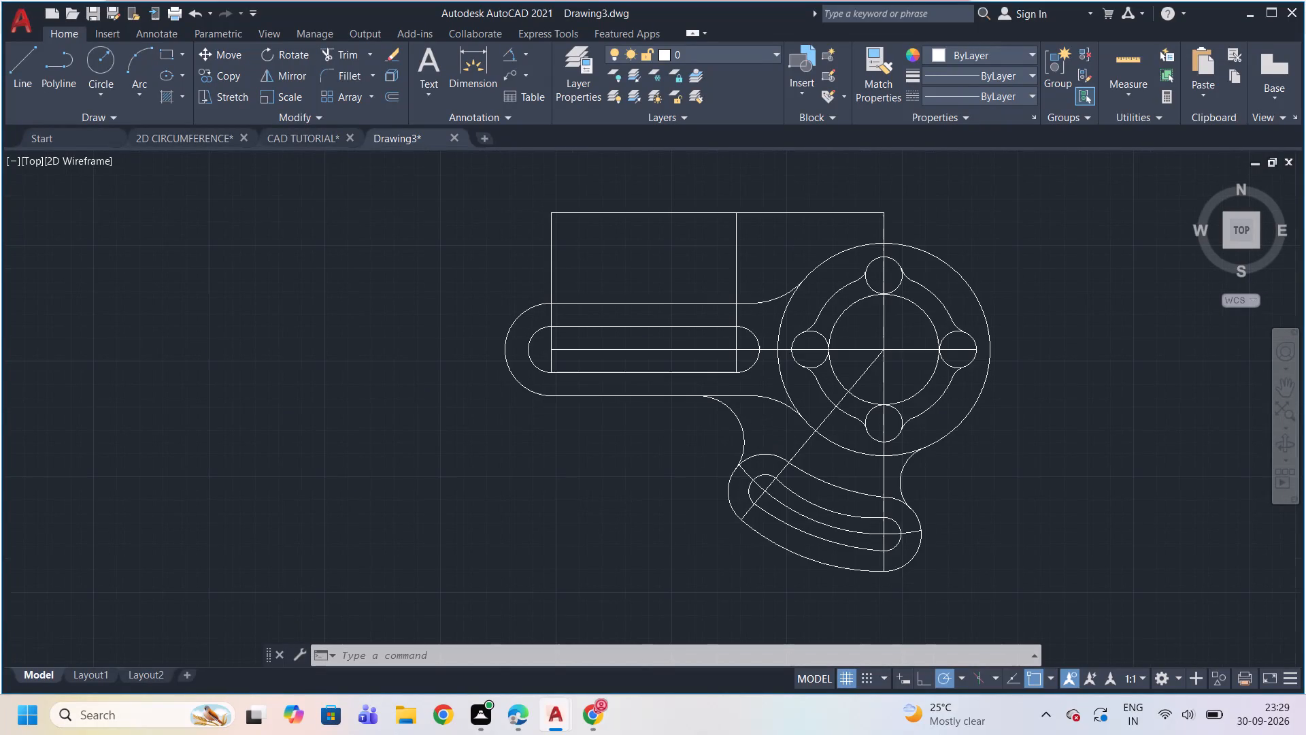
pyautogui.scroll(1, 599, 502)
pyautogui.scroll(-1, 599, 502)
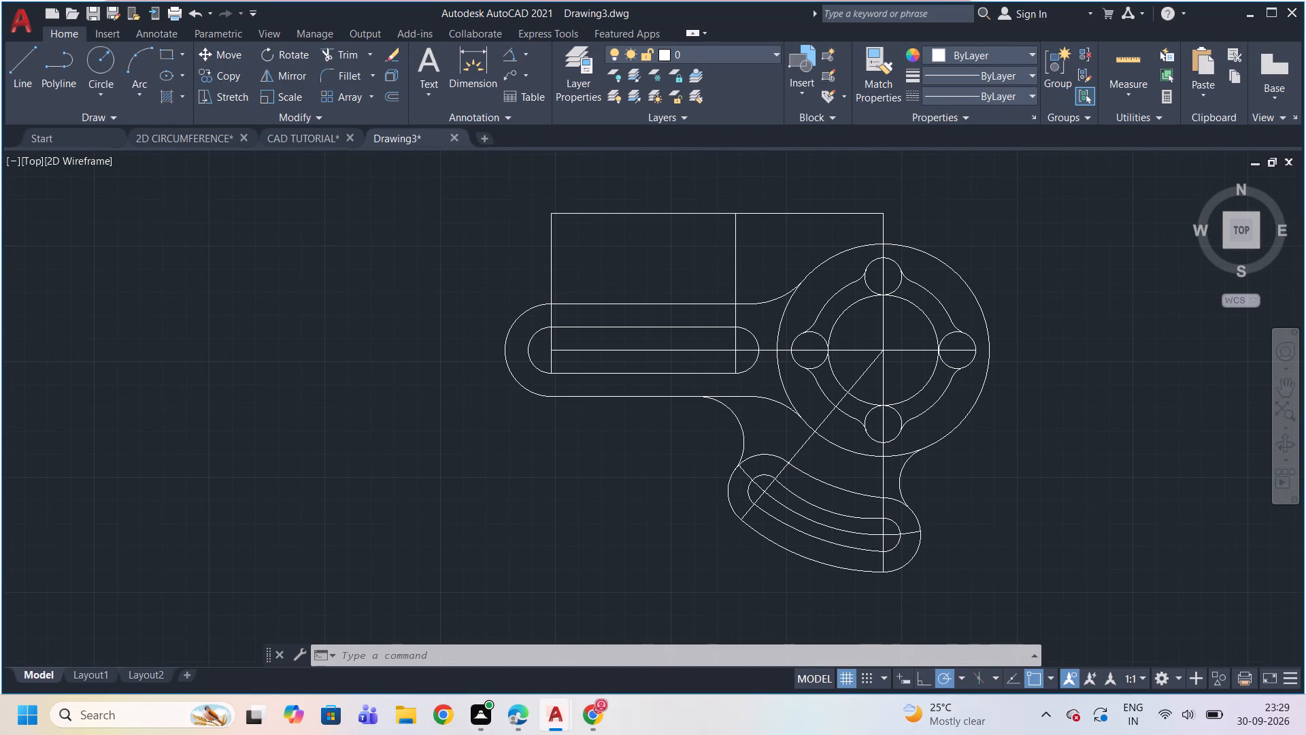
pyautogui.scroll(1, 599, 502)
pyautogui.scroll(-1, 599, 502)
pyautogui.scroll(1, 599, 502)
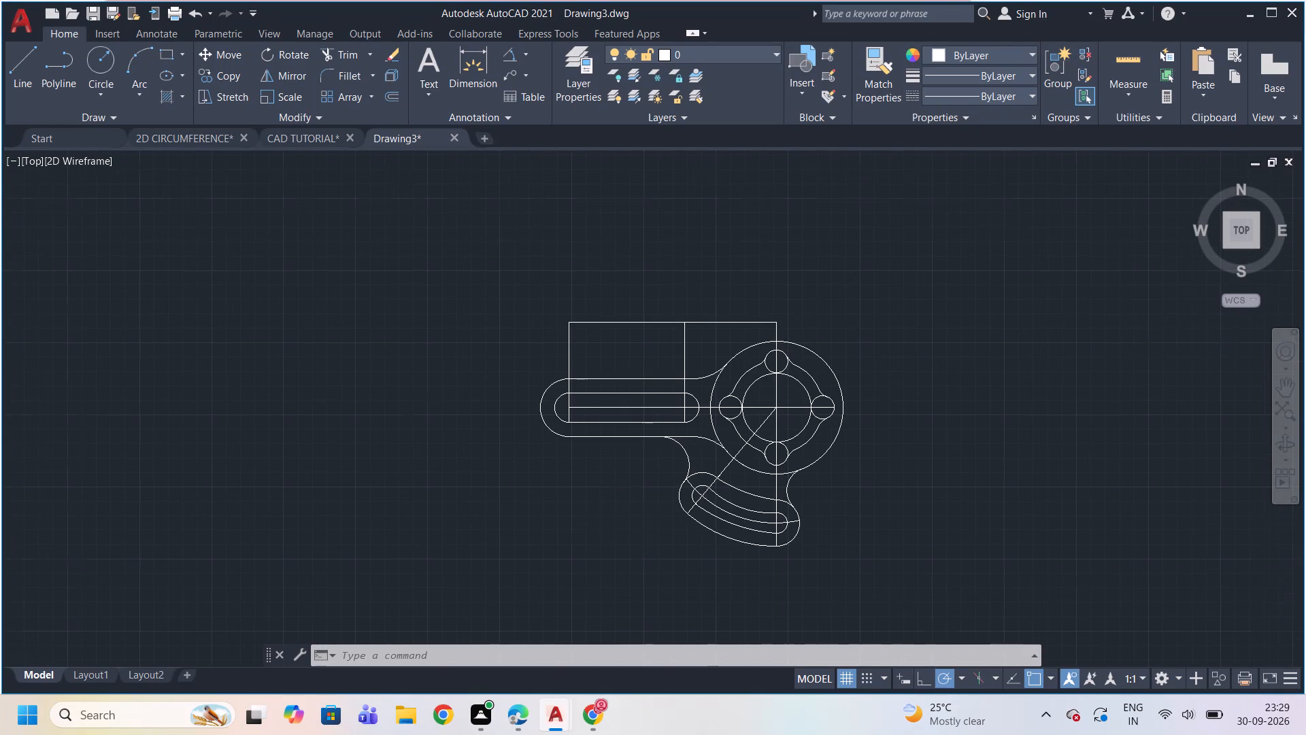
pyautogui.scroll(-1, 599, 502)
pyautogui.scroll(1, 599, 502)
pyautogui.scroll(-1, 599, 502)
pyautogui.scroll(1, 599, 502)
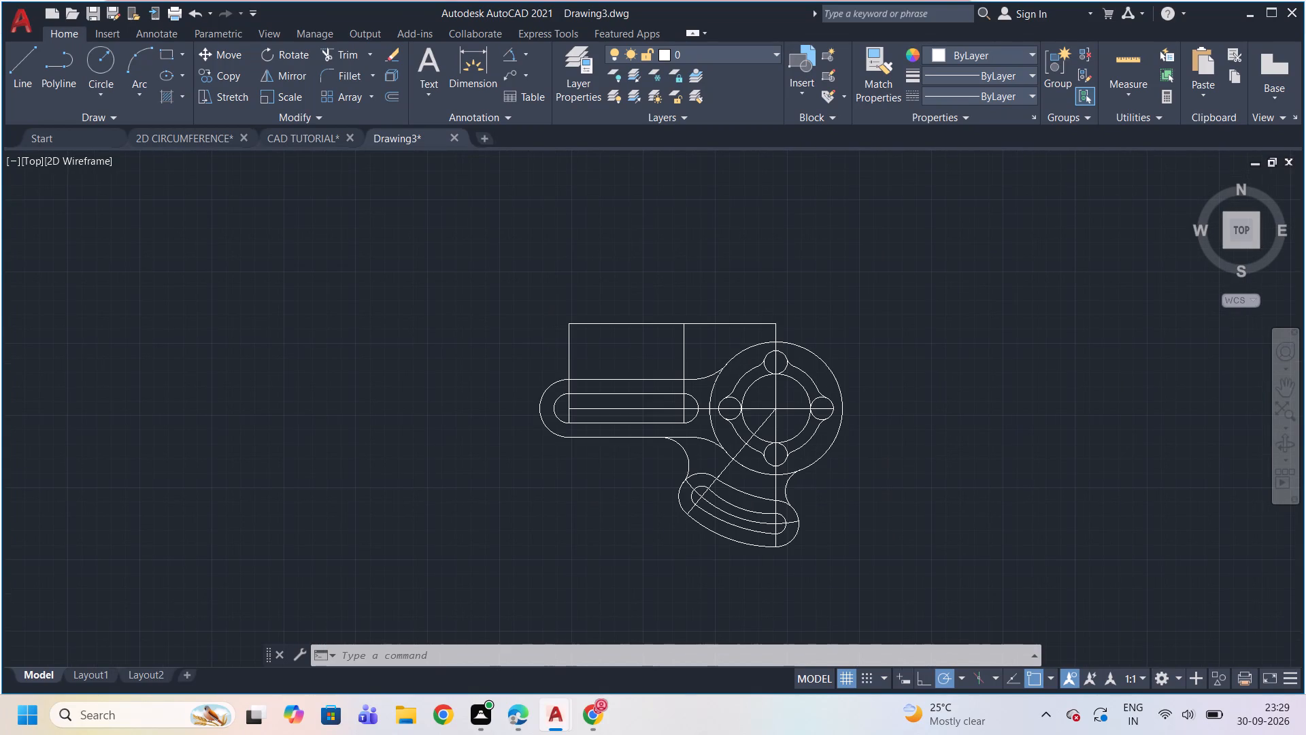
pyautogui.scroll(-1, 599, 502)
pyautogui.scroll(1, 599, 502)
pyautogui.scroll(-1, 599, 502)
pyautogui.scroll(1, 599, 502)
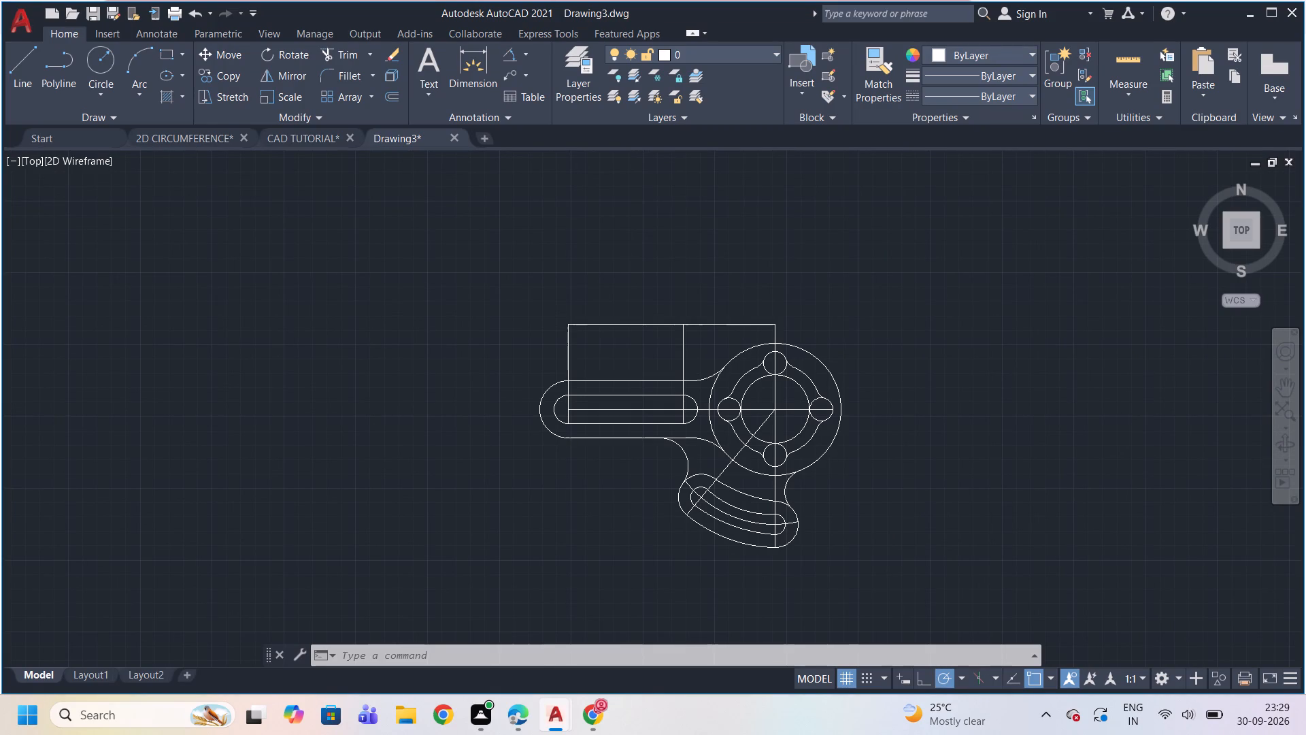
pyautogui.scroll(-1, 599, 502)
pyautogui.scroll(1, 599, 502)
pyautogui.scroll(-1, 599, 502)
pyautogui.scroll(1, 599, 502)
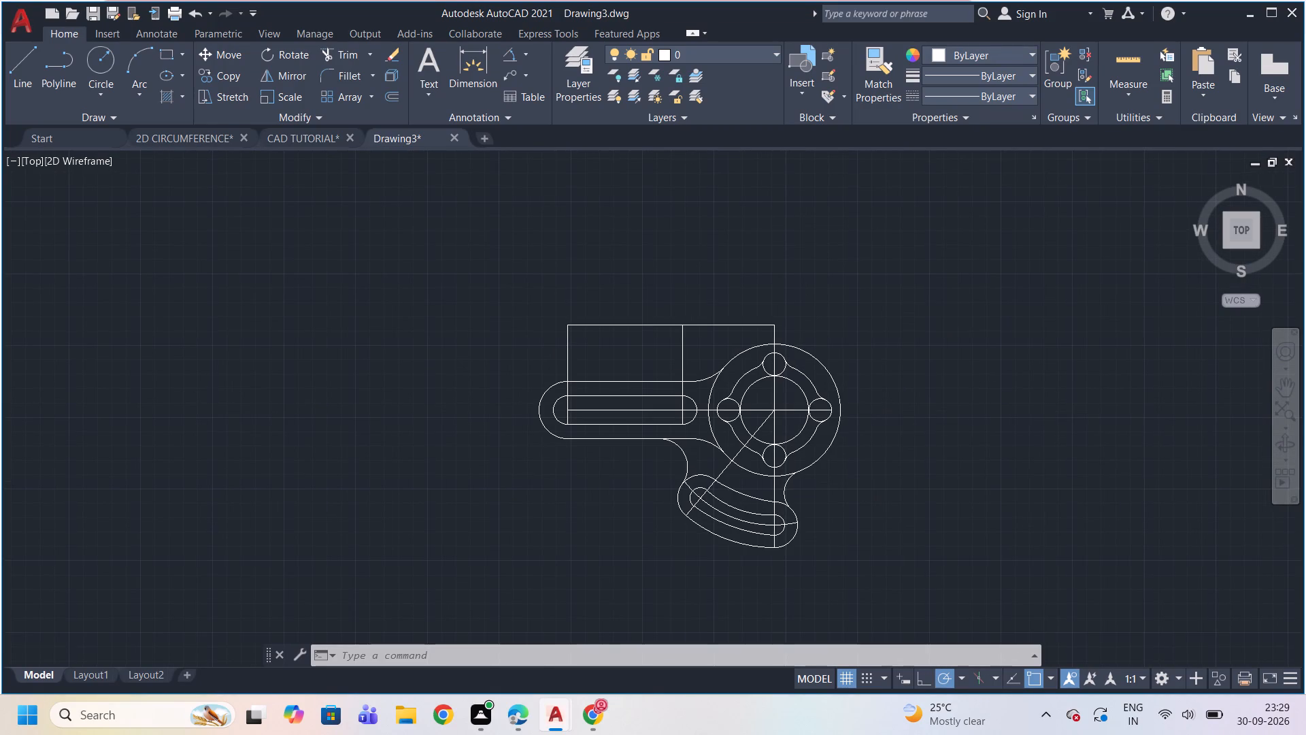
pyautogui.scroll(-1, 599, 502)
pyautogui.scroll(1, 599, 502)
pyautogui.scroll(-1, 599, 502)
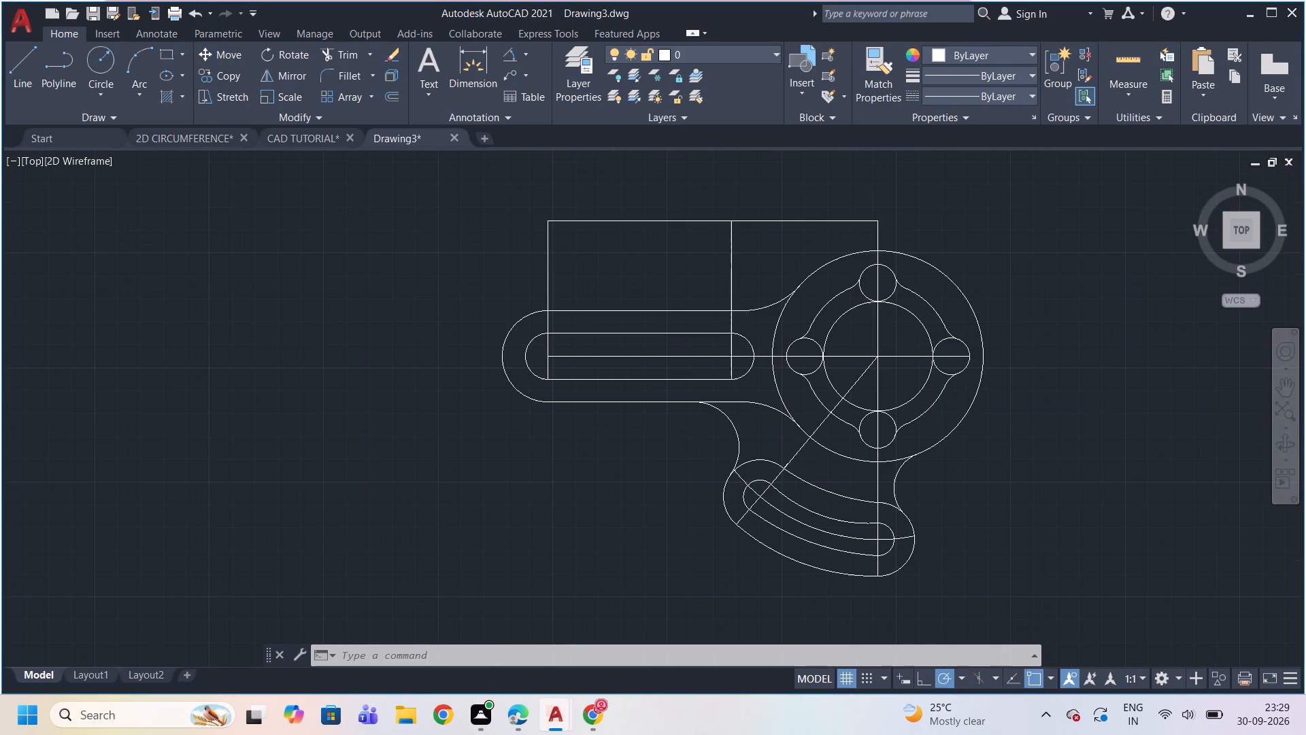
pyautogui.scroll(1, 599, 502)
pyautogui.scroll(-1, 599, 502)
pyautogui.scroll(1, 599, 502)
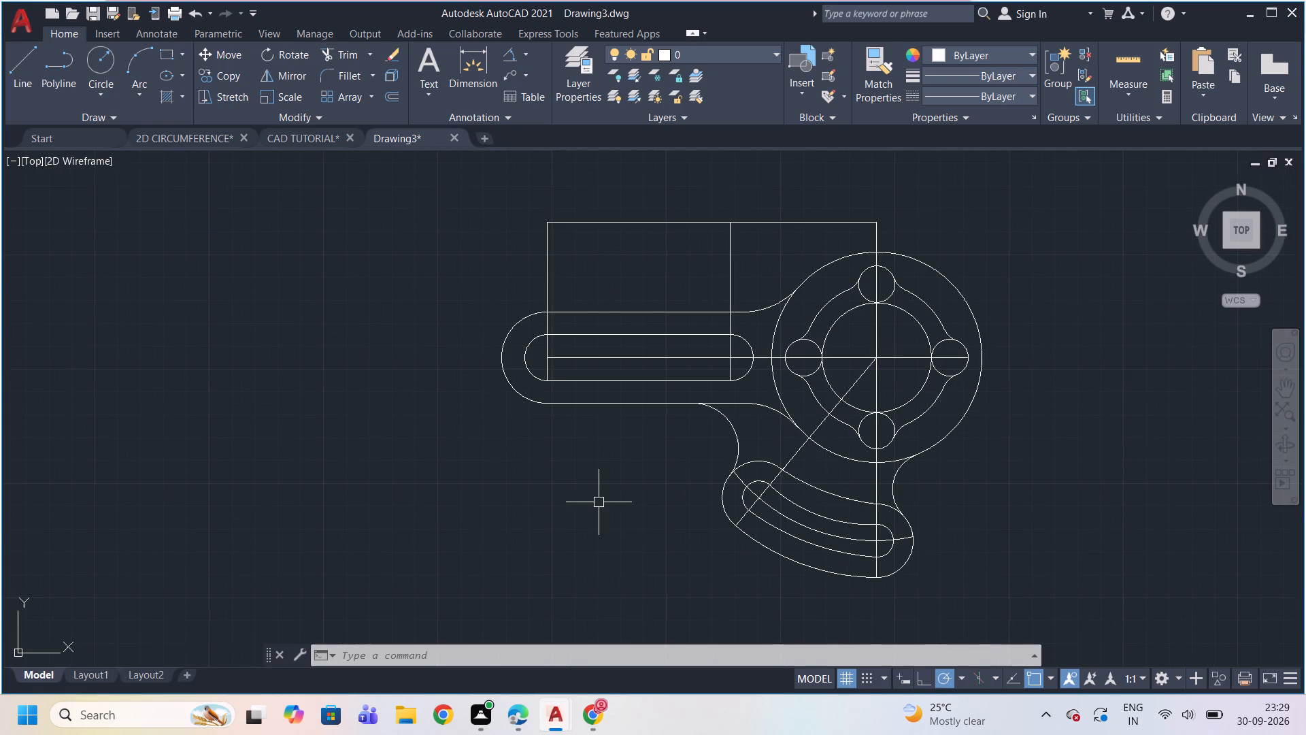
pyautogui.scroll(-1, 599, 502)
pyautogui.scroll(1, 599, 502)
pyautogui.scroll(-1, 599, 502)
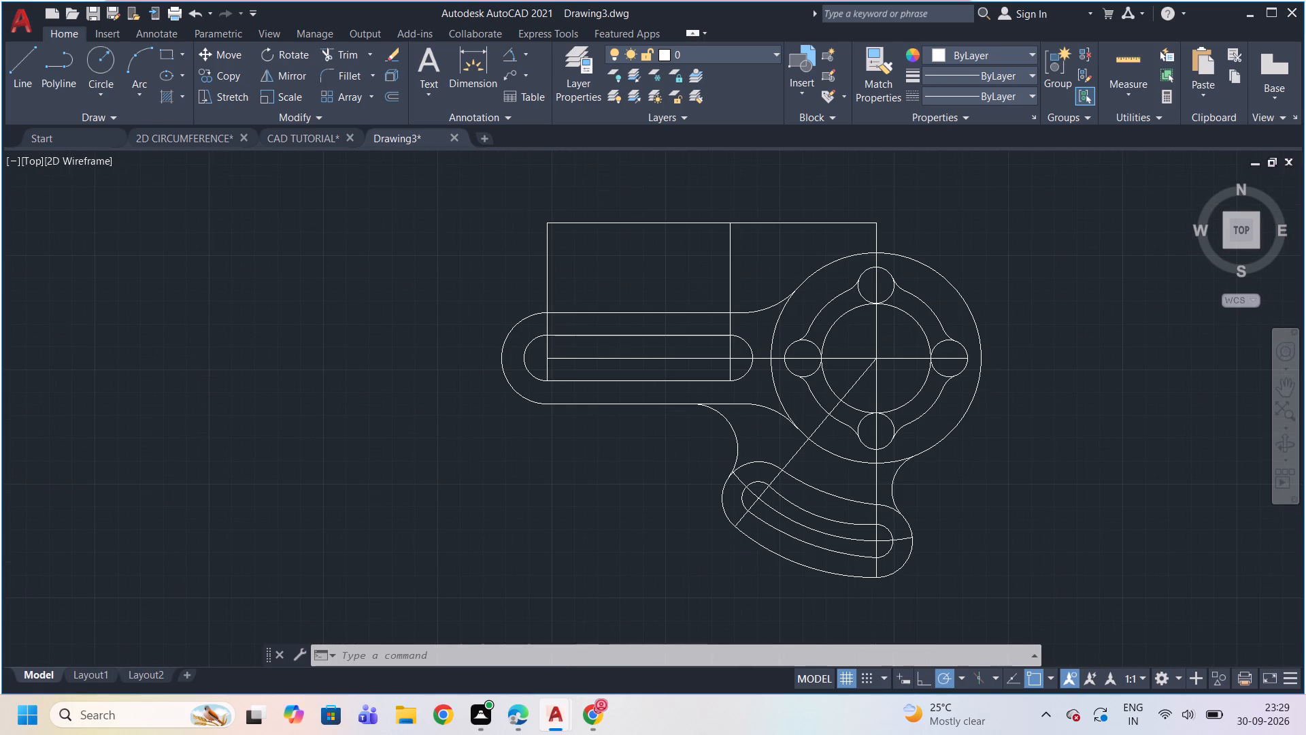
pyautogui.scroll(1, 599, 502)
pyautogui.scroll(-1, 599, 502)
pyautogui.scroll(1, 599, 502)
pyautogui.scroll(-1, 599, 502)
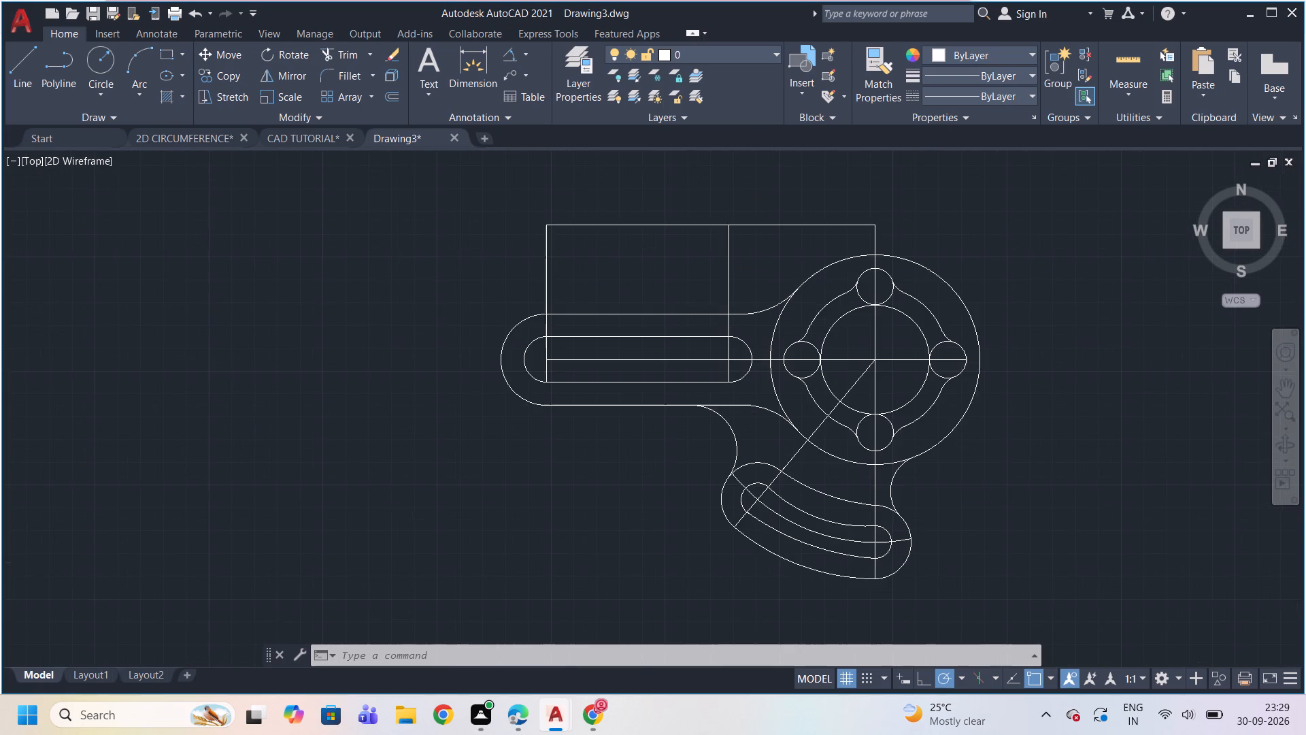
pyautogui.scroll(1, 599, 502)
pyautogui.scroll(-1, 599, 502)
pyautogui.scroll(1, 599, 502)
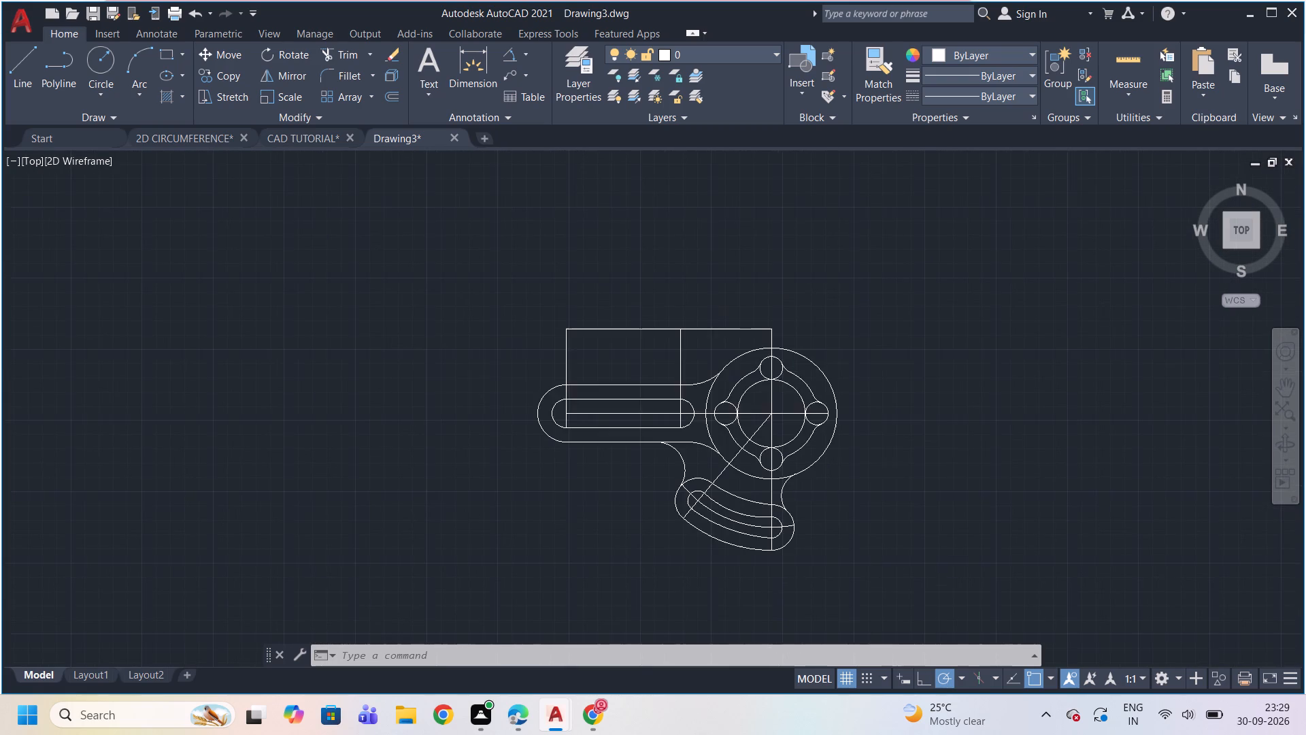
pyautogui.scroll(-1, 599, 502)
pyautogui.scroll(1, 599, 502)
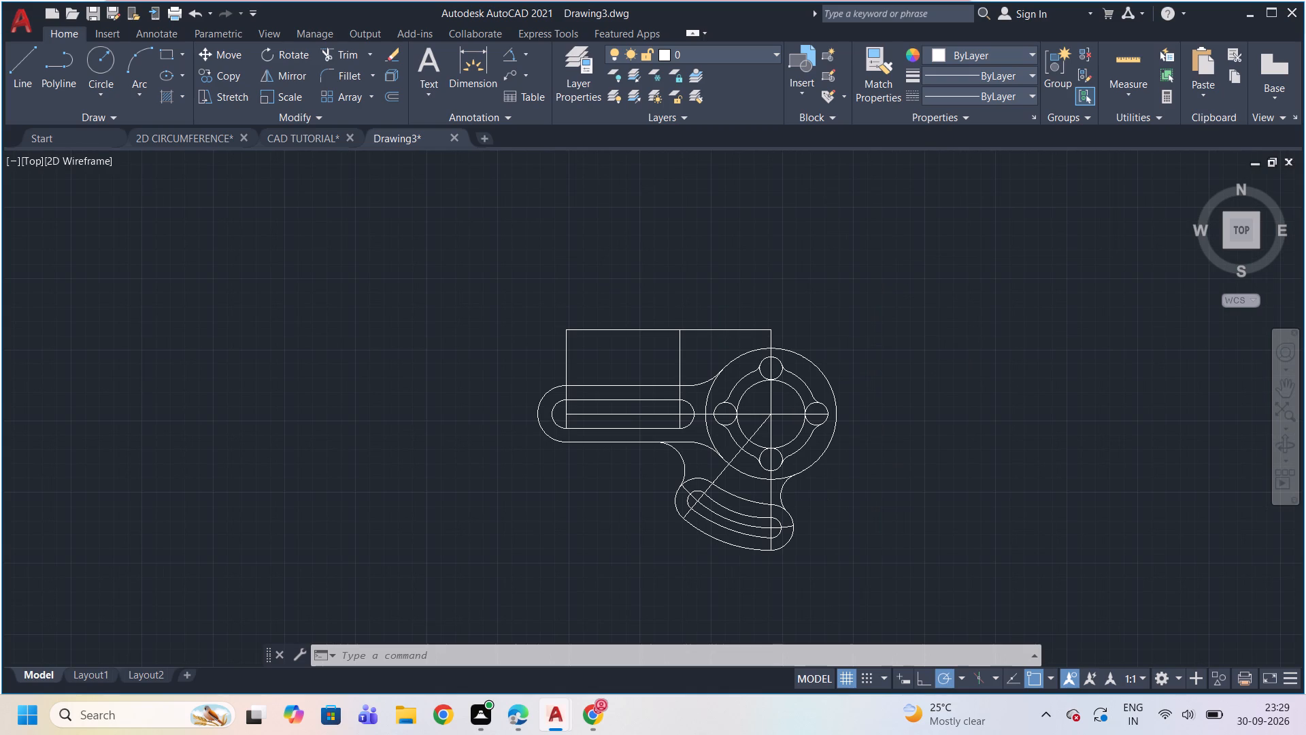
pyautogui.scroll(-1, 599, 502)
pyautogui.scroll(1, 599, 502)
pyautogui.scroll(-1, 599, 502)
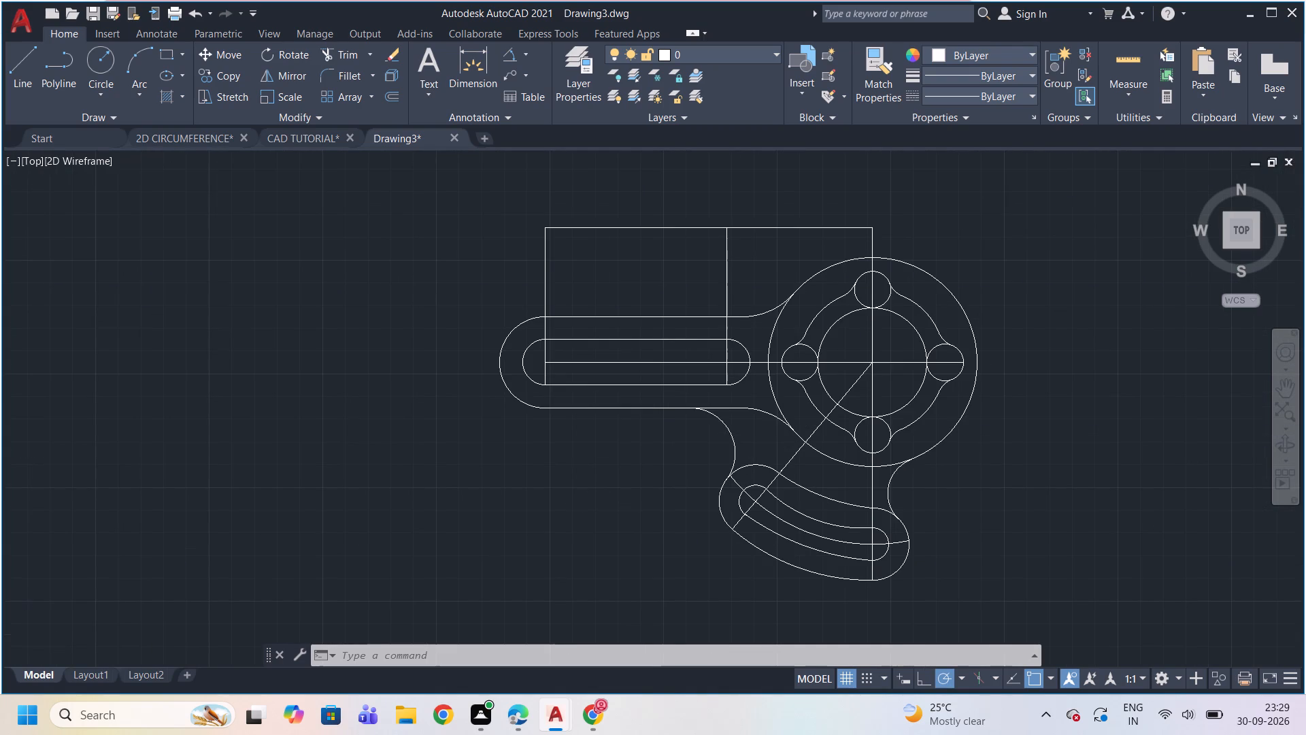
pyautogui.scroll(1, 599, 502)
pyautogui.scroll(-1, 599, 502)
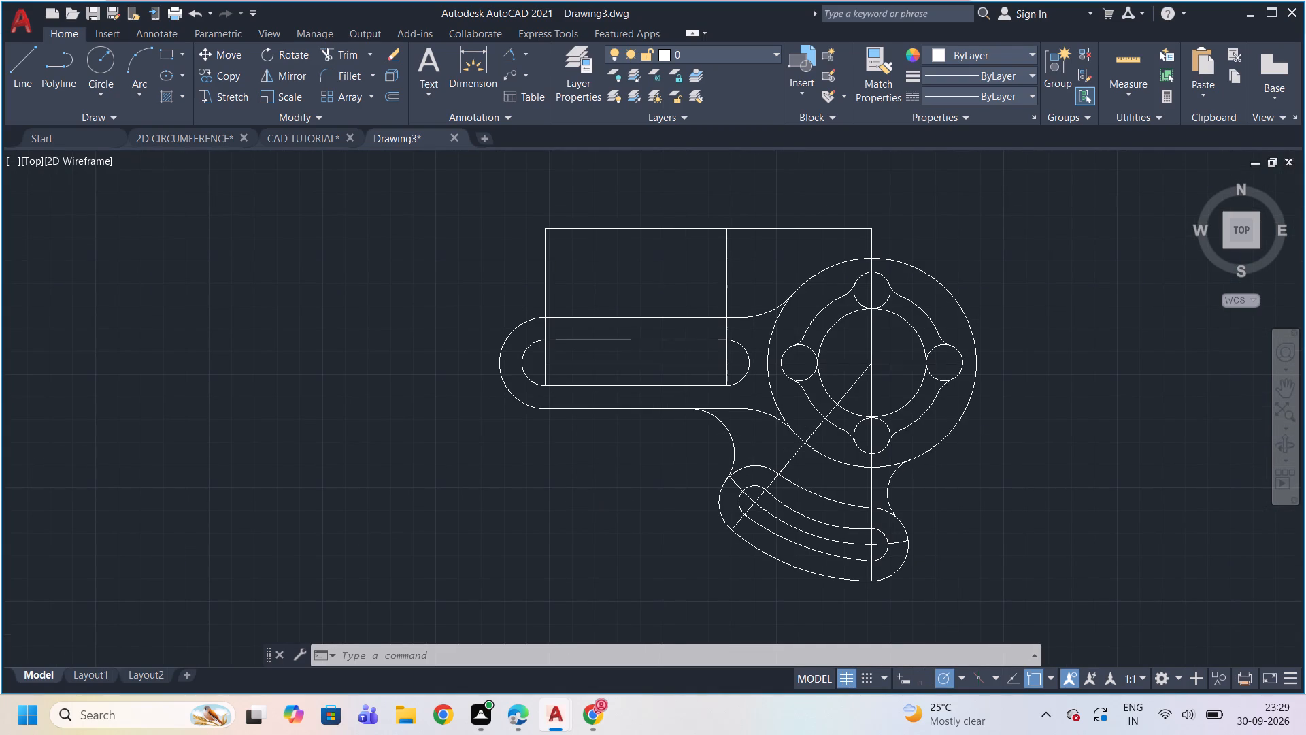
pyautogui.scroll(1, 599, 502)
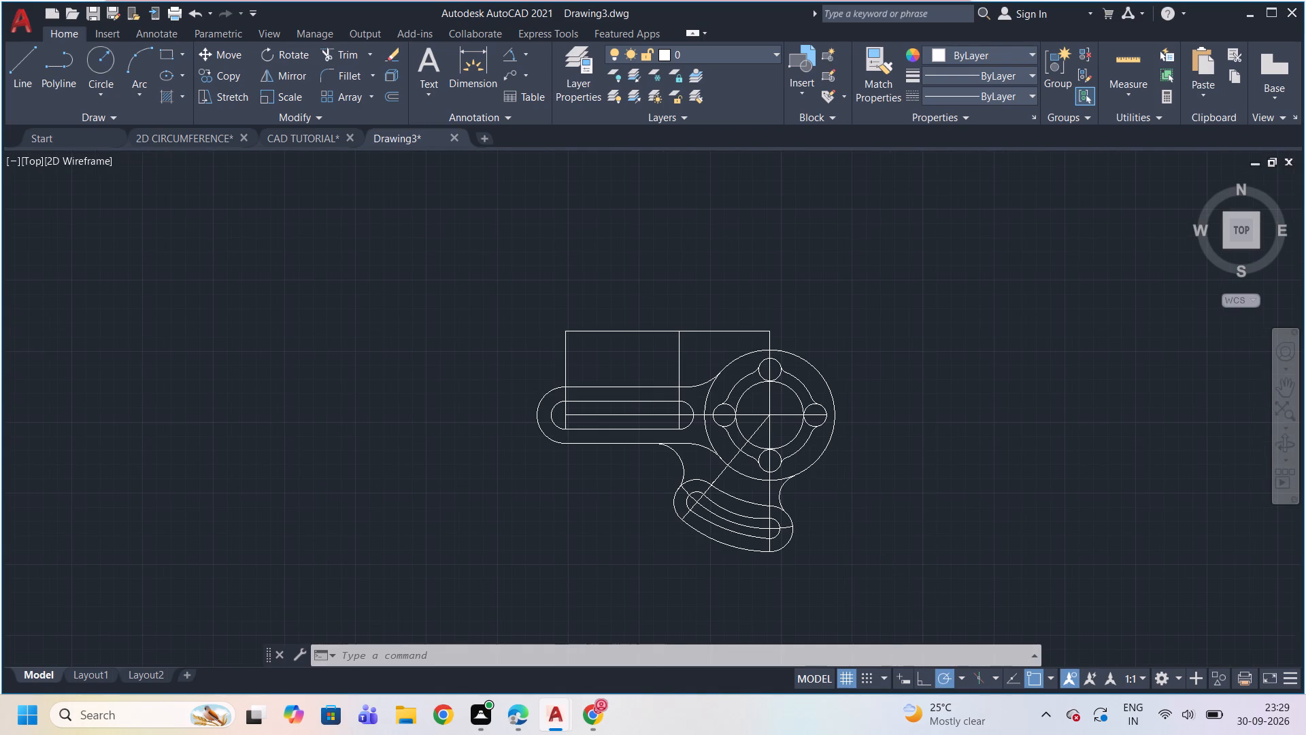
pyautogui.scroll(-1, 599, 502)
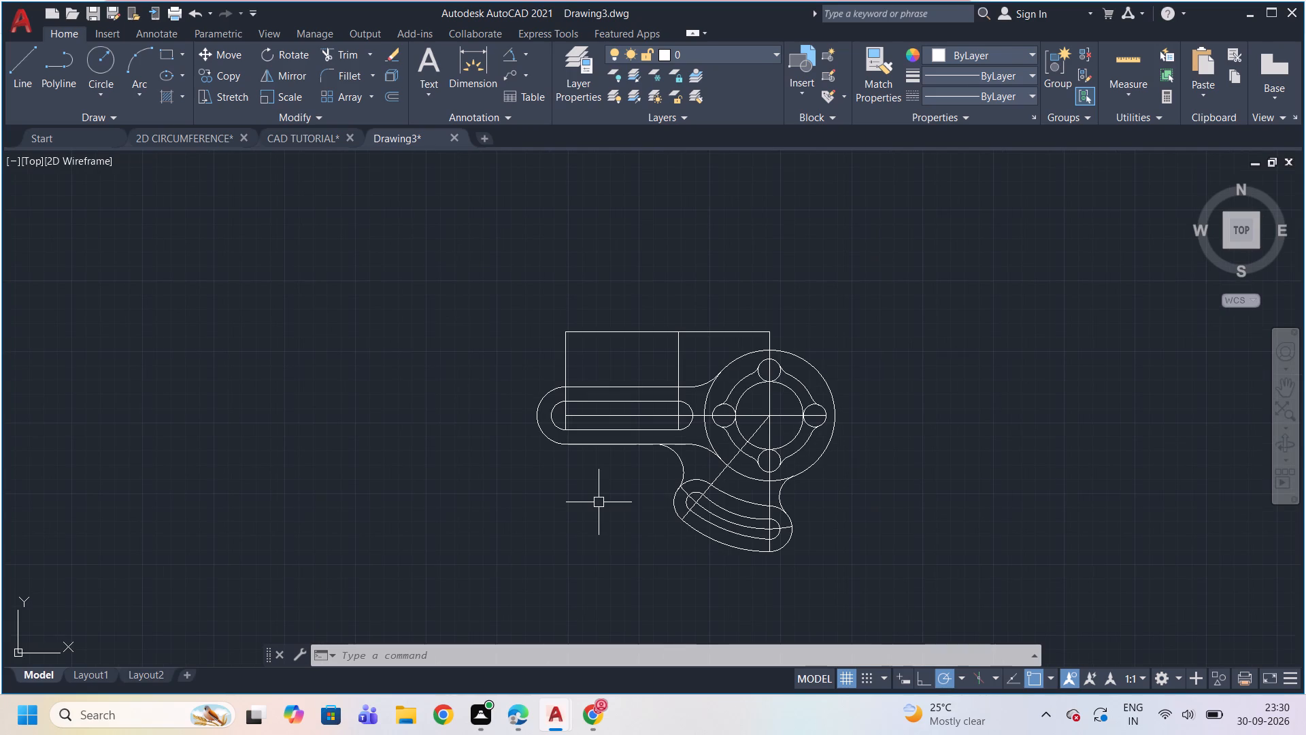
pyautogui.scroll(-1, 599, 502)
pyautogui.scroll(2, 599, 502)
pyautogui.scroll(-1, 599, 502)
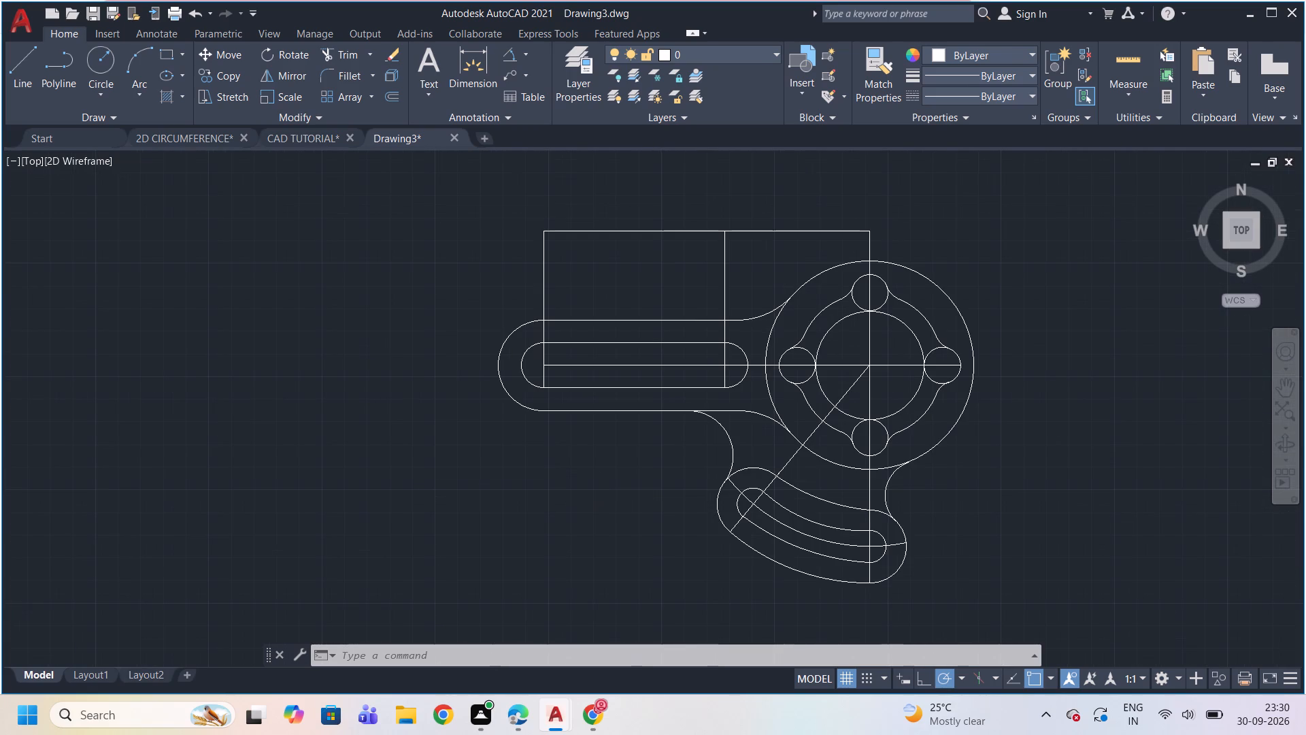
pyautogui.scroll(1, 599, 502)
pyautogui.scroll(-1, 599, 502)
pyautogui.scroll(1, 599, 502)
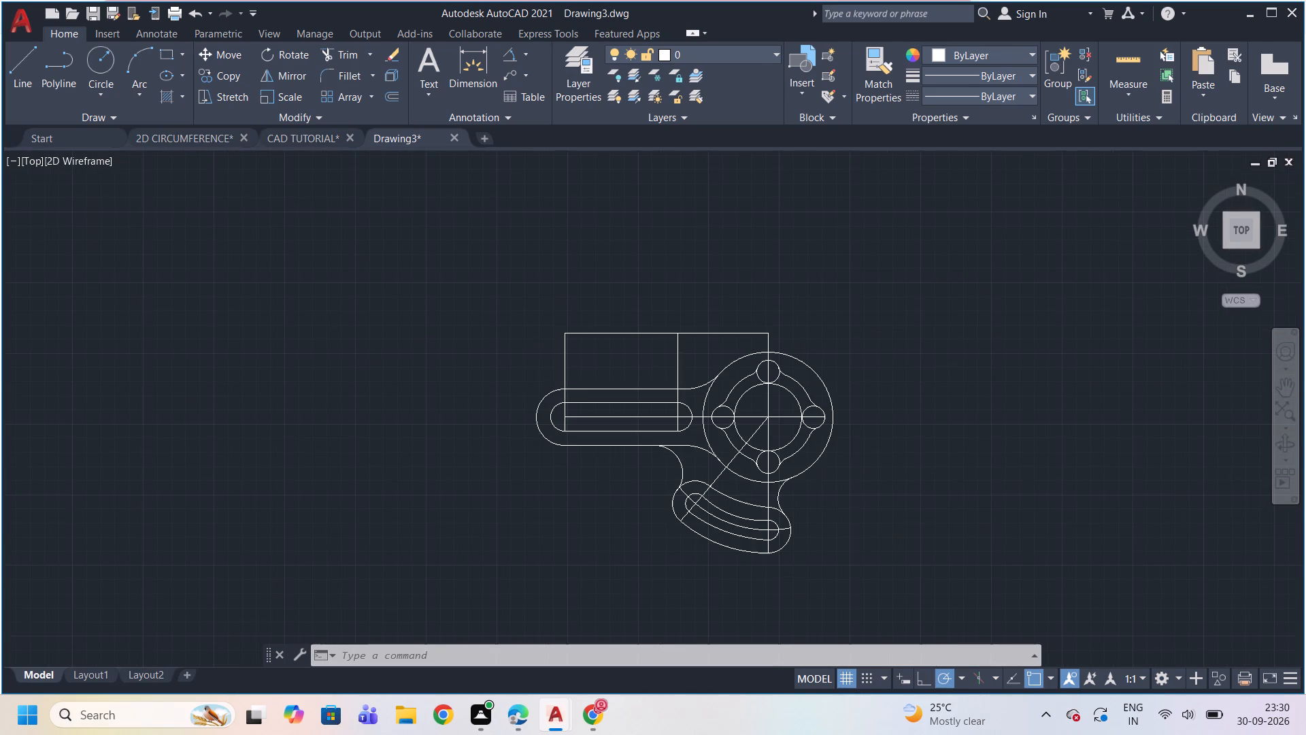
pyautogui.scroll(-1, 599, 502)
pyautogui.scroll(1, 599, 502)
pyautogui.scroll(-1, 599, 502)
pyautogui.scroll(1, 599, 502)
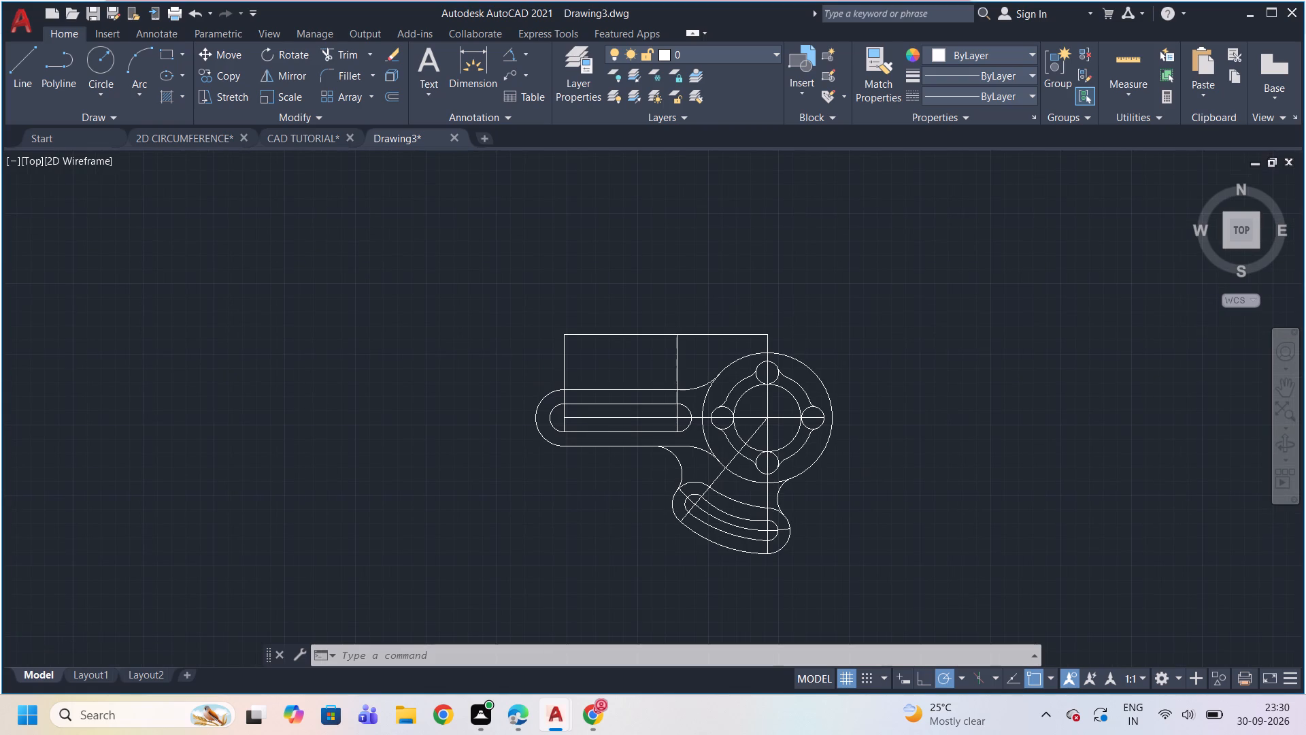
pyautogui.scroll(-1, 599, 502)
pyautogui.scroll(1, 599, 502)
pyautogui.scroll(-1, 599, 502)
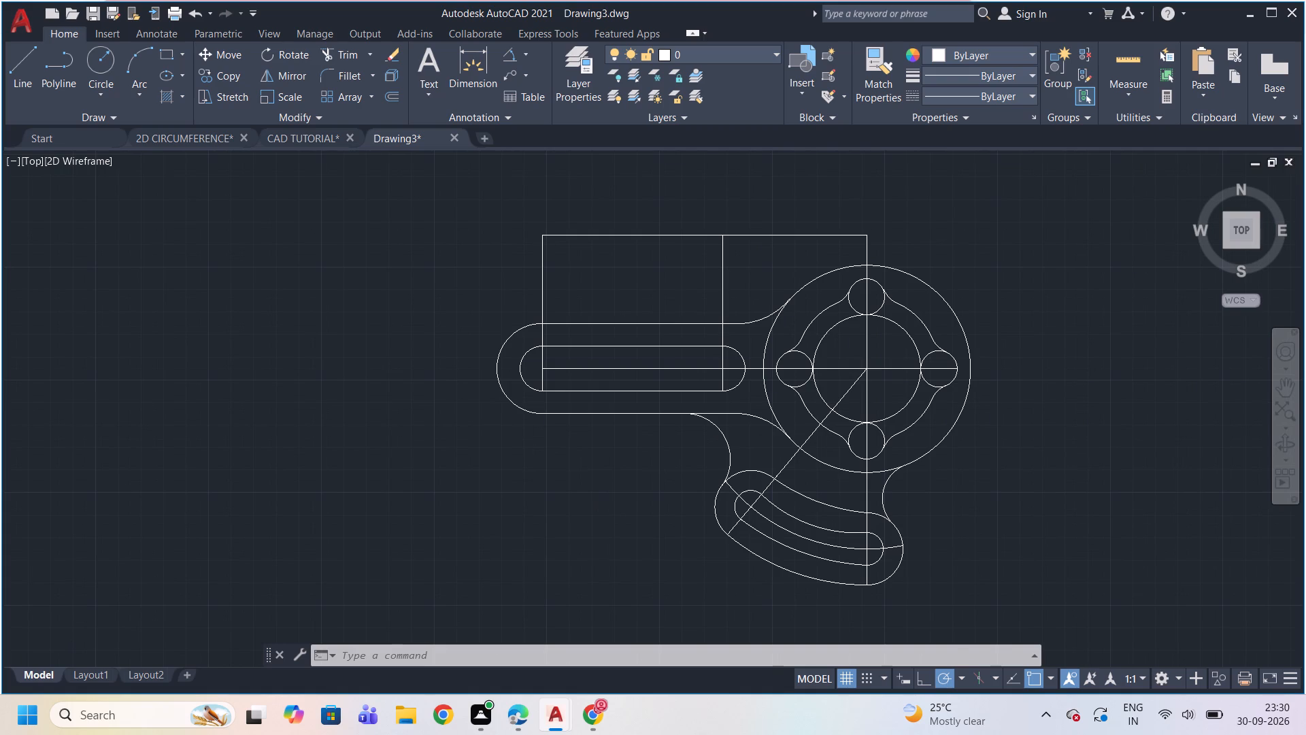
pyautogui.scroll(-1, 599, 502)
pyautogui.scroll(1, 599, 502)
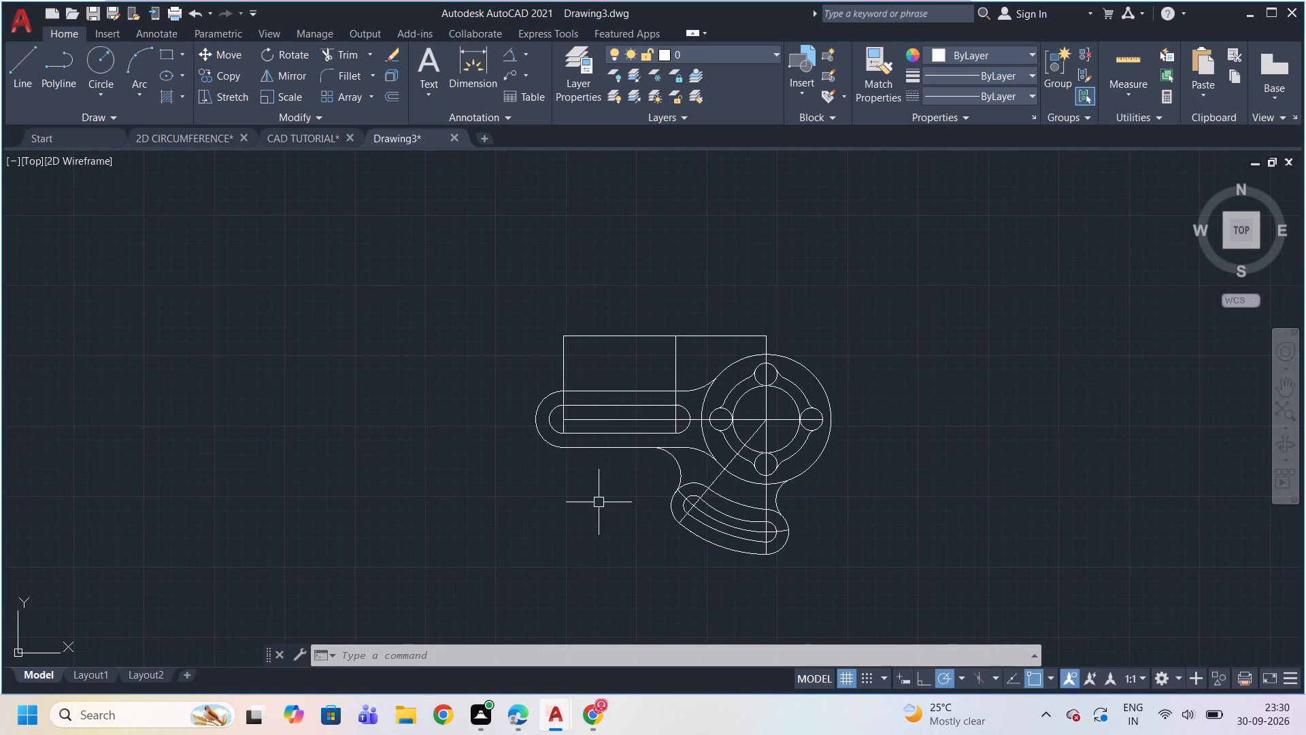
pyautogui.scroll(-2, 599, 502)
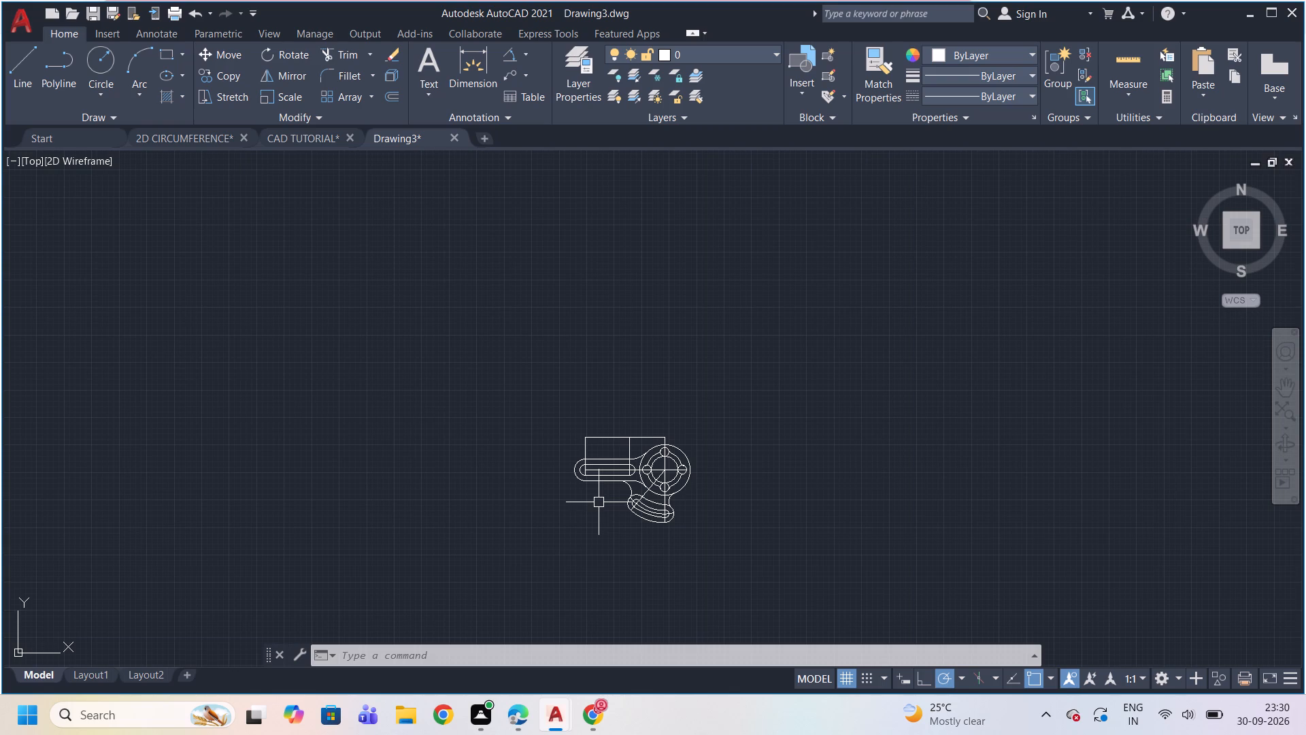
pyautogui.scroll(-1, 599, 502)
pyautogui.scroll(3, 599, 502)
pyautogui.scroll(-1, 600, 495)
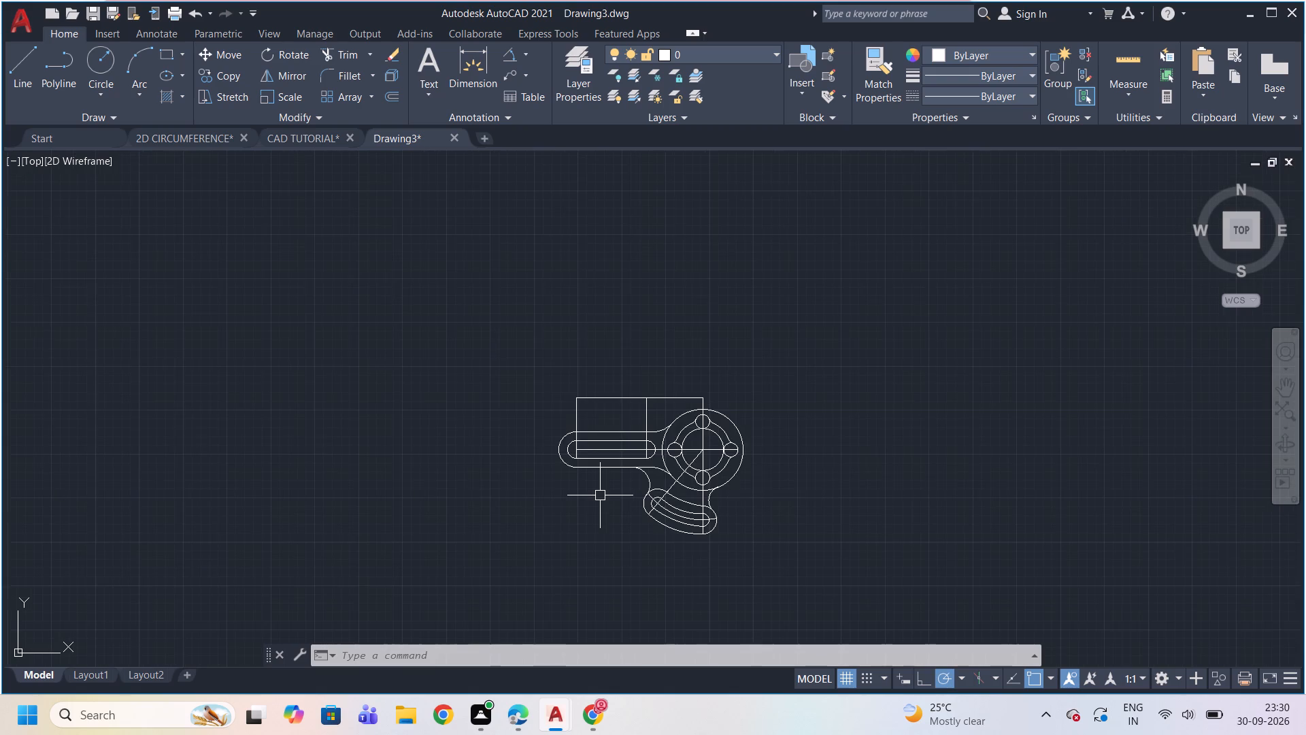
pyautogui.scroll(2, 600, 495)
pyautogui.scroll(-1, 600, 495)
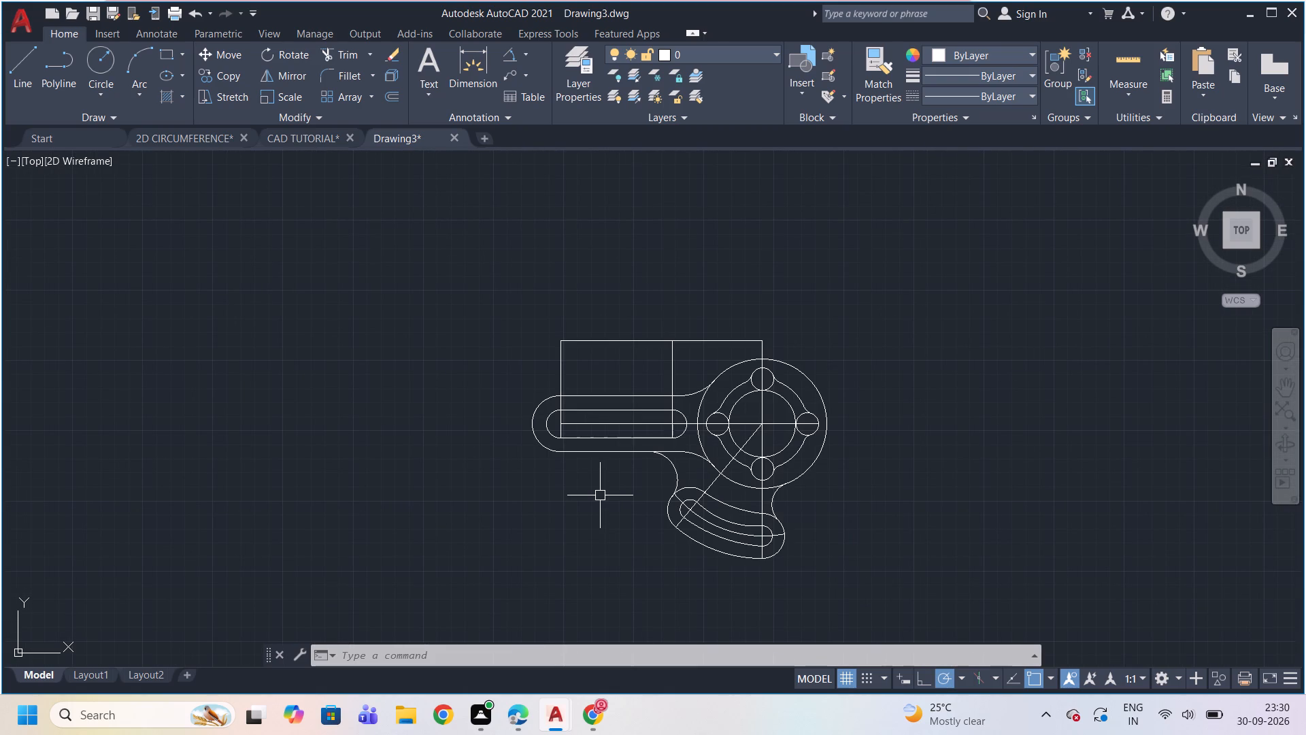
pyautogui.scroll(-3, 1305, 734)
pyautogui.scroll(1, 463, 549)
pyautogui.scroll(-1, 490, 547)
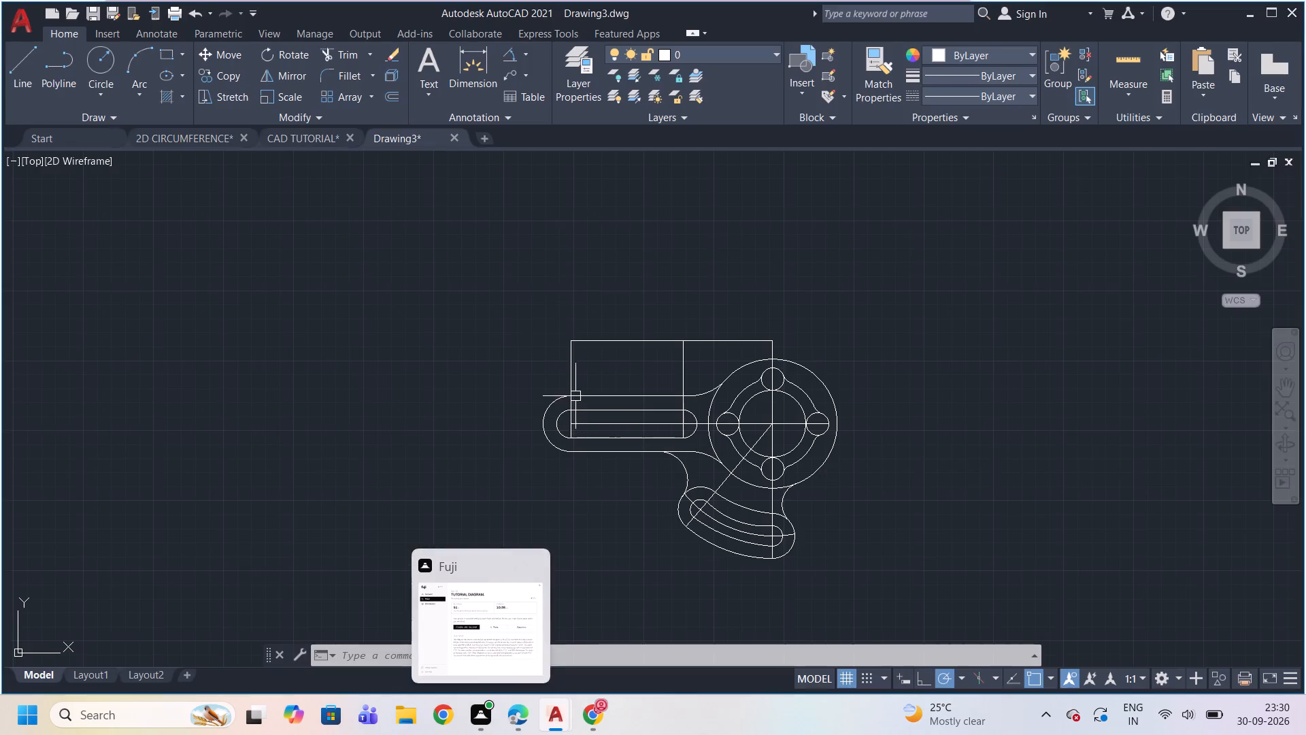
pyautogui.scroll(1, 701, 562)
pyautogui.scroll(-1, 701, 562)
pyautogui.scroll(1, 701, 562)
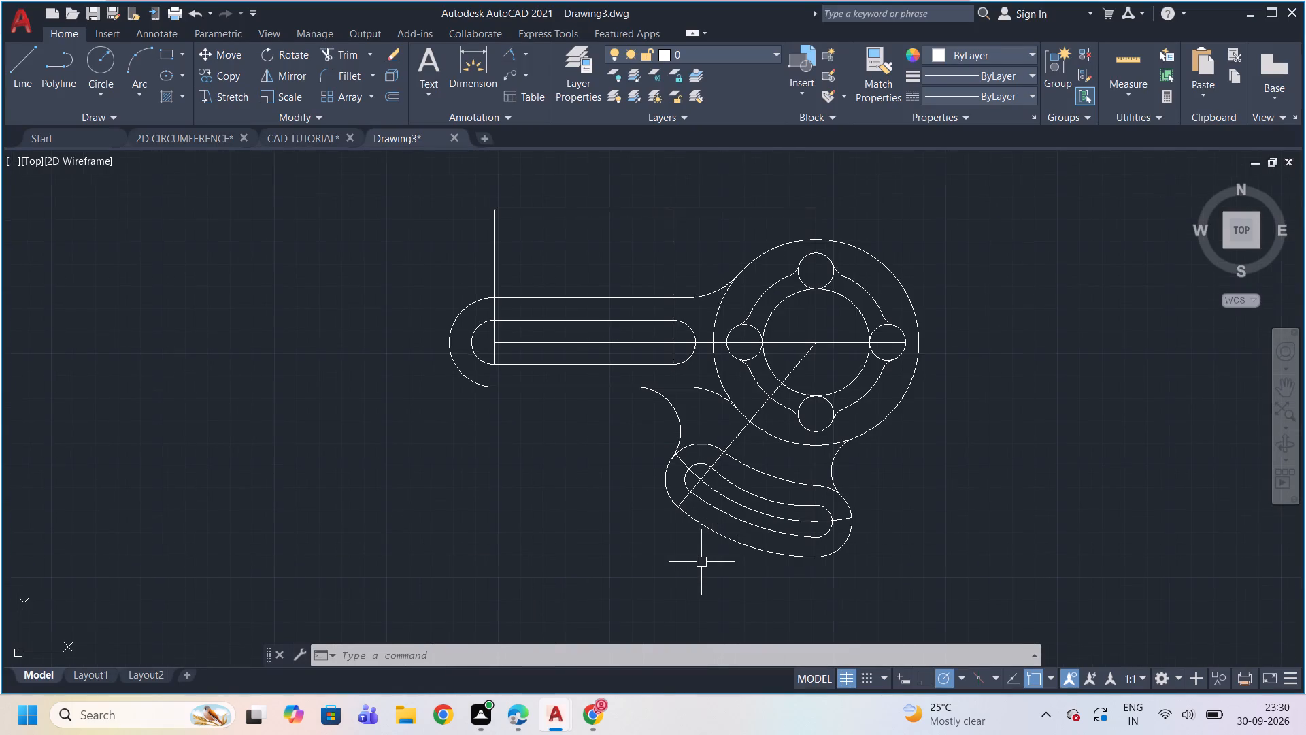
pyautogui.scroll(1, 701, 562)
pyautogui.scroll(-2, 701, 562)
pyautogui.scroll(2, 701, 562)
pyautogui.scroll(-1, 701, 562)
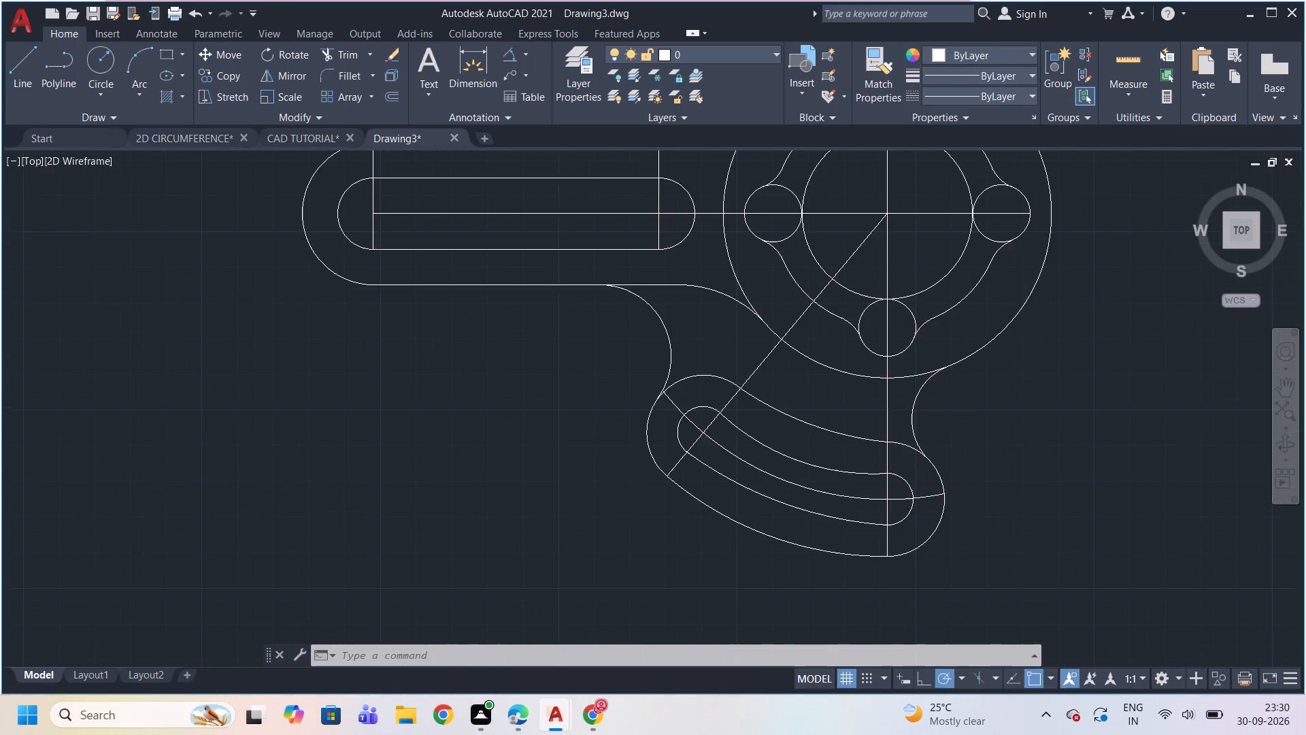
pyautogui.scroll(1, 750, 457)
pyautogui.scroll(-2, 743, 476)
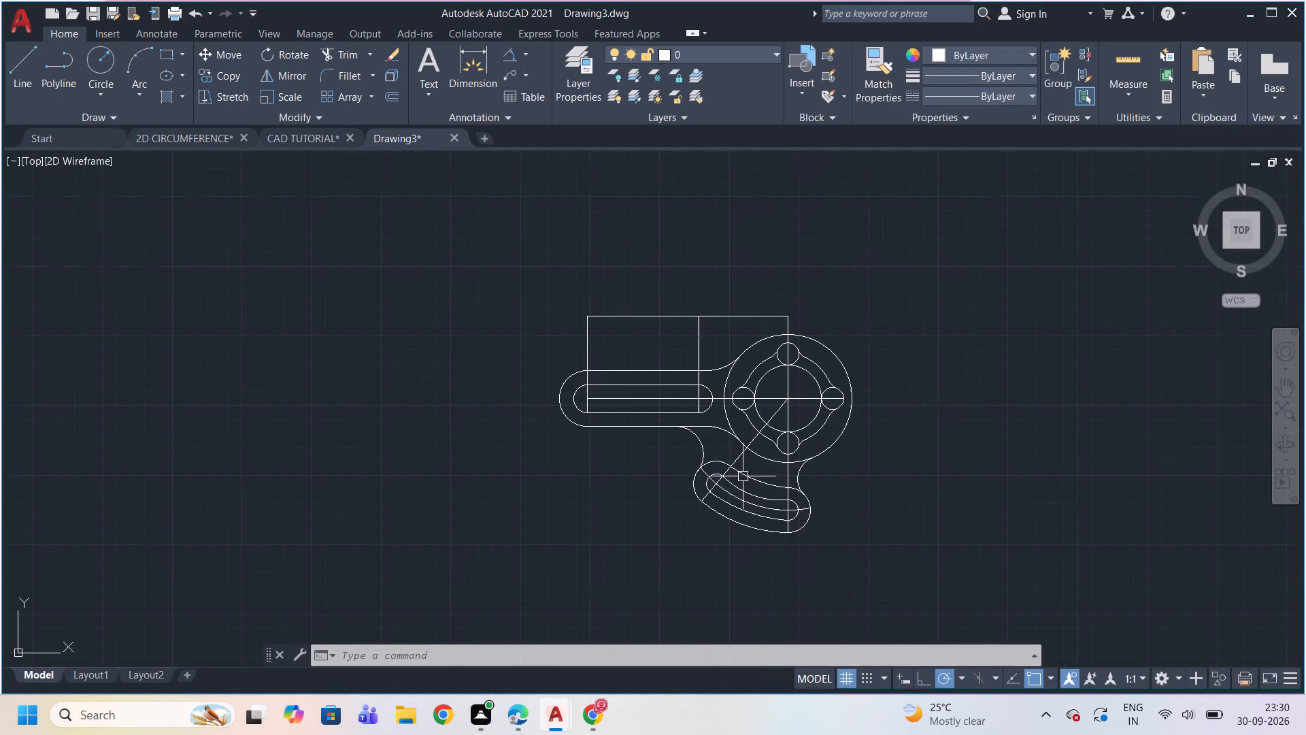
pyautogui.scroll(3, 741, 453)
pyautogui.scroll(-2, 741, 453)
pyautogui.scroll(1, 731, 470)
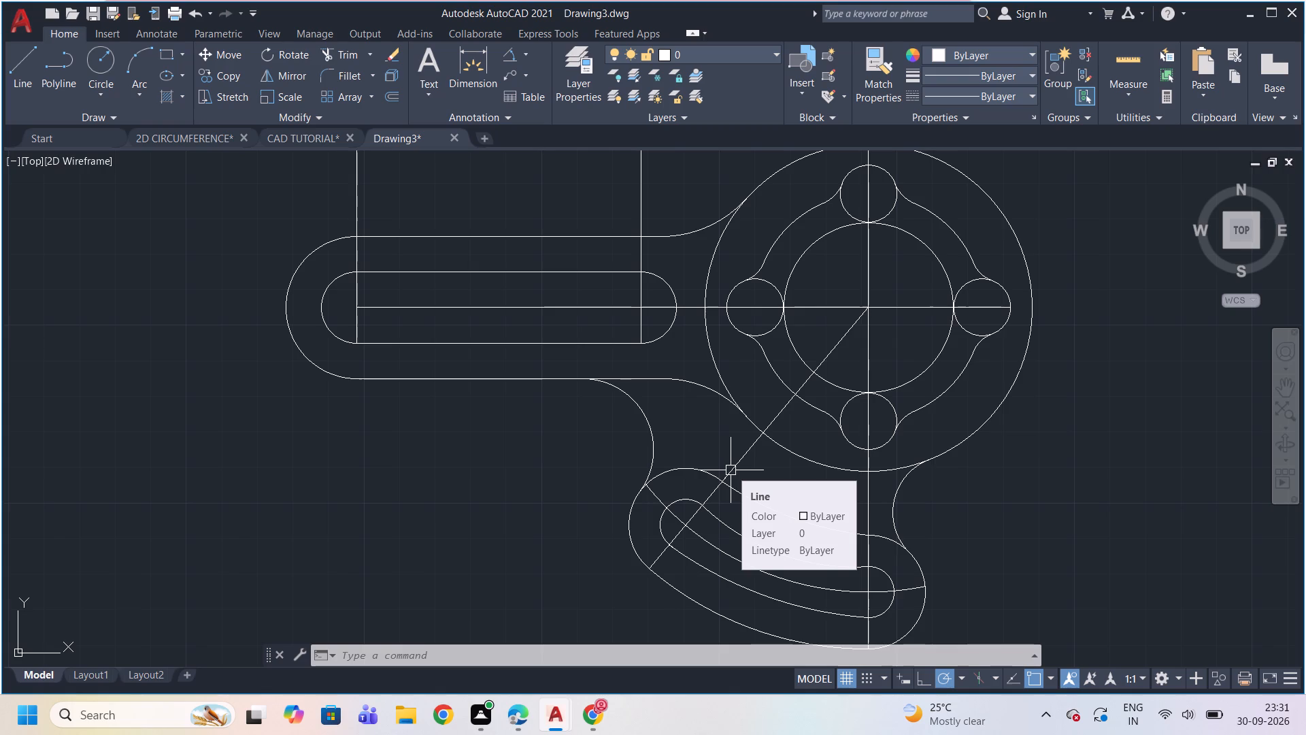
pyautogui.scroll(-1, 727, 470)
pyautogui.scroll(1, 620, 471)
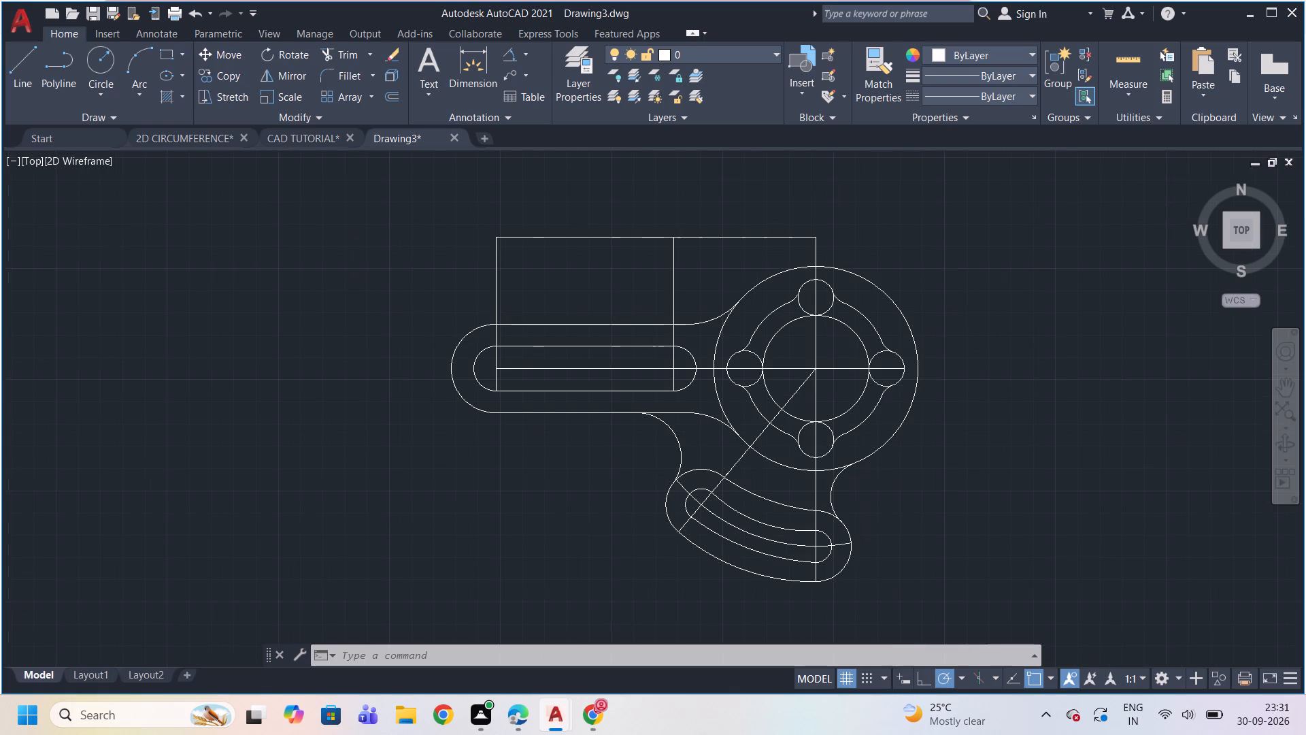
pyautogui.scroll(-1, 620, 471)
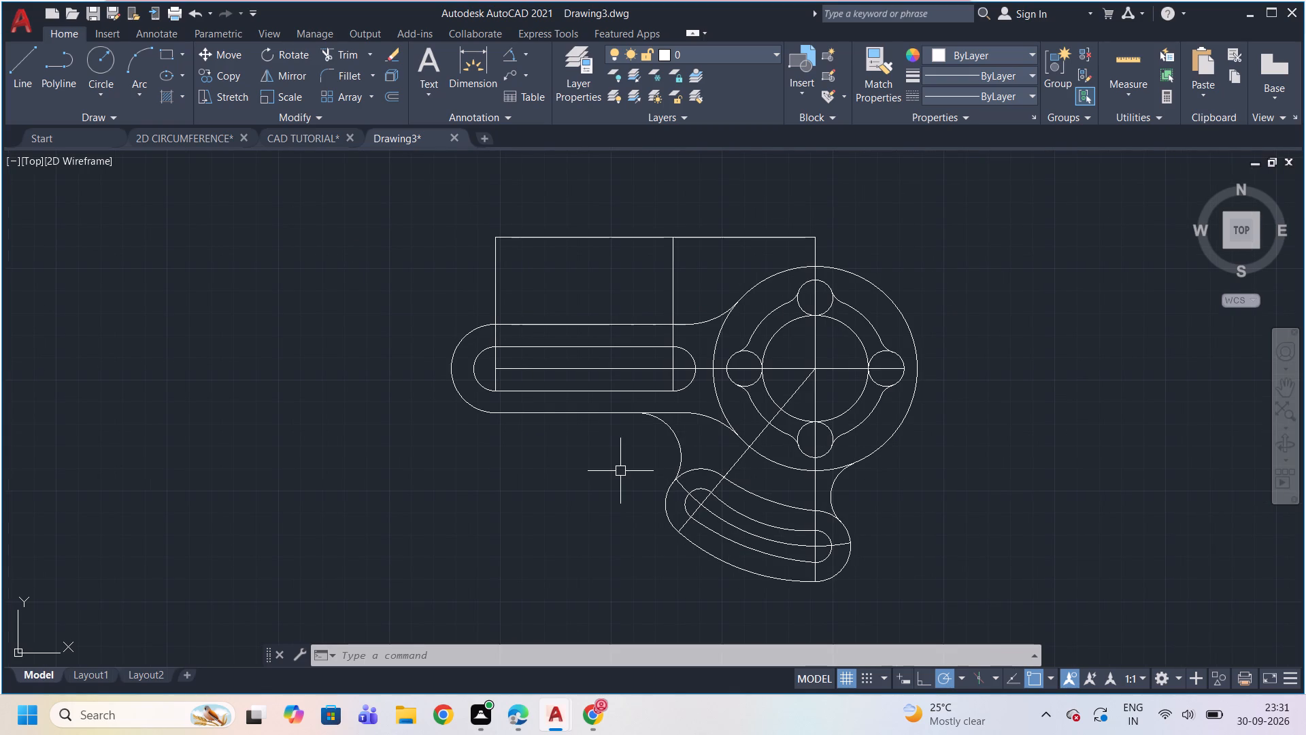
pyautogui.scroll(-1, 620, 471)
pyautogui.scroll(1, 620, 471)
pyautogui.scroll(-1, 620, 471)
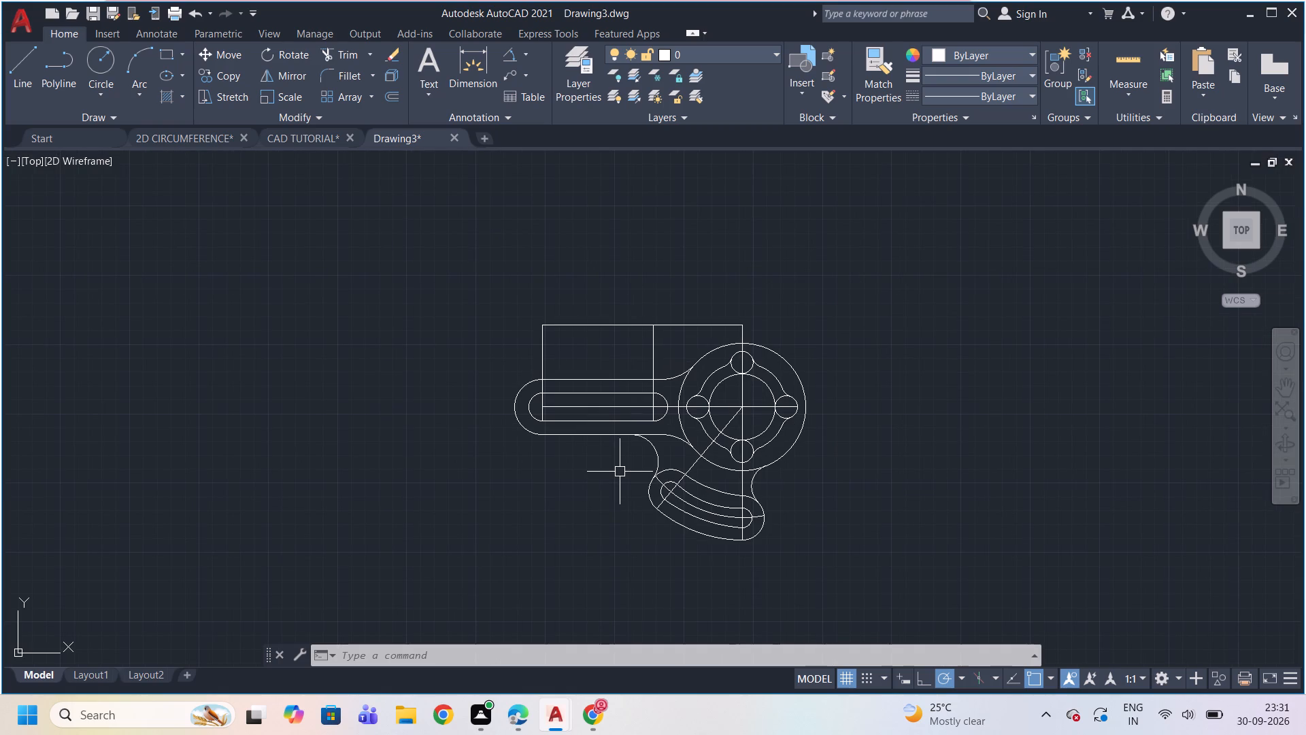
# Examine the finished profile up close, checking the flange circles, the straight arm slot and the curved slotted lobe.
pyautogui.scroll(-1, 620, 472)
pyautogui.scroll(2, 631, 514)
pyautogui.scroll(-1, 631, 514)
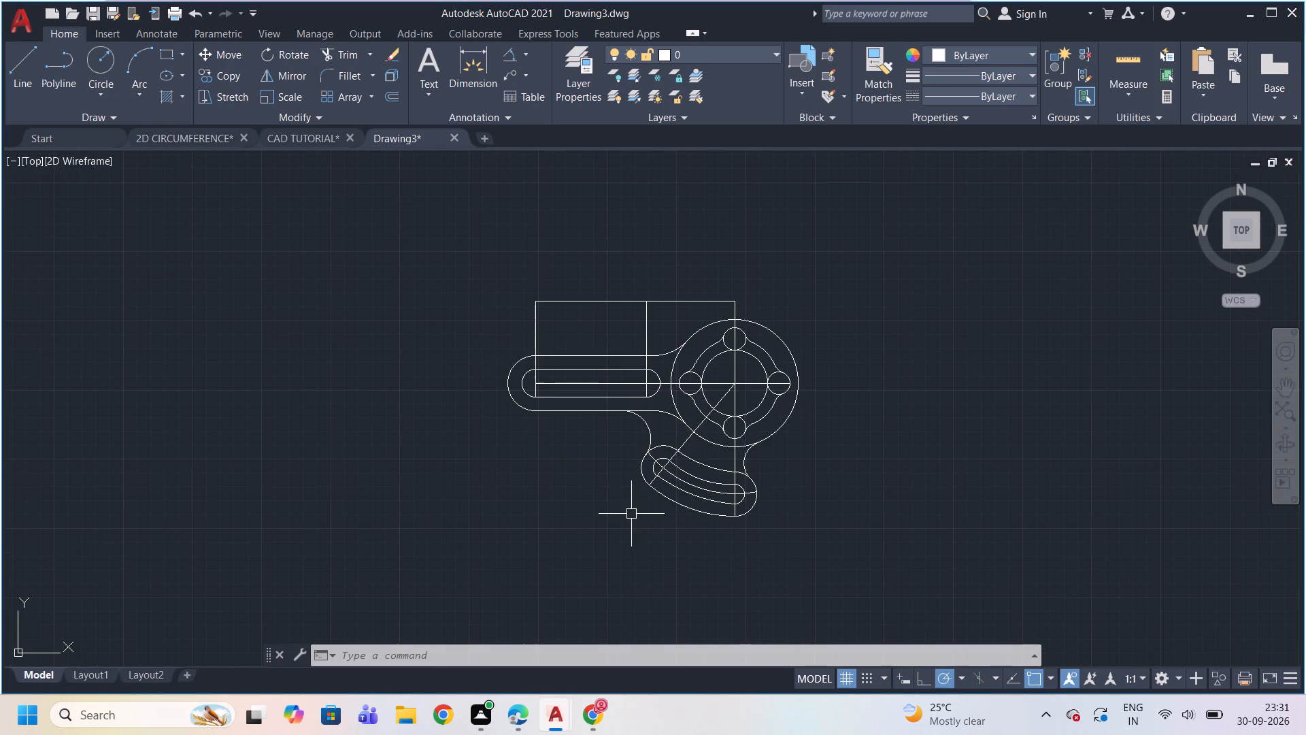
pyautogui.scroll(-2, 631, 514)
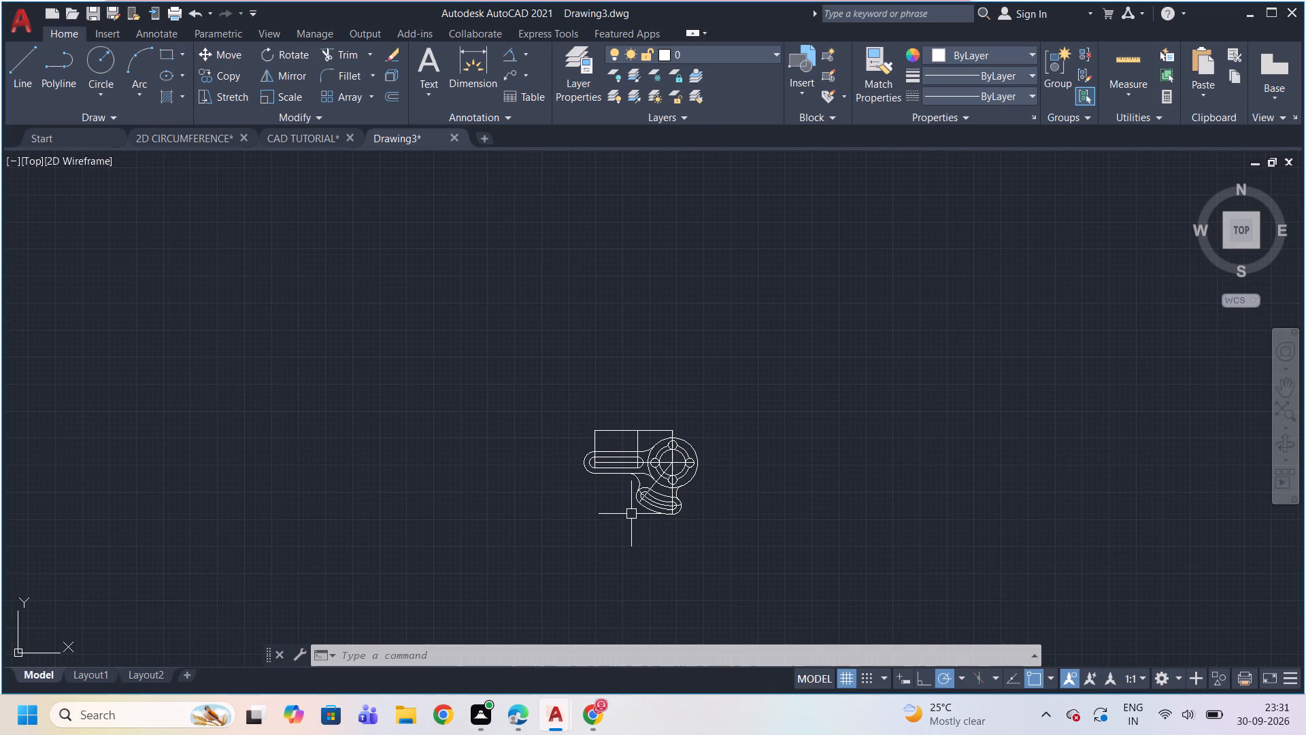
pyautogui.scroll(3, 631, 514)
pyautogui.scroll(-2, 631, 514)
pyautogui.scroll(2, 618, 514)
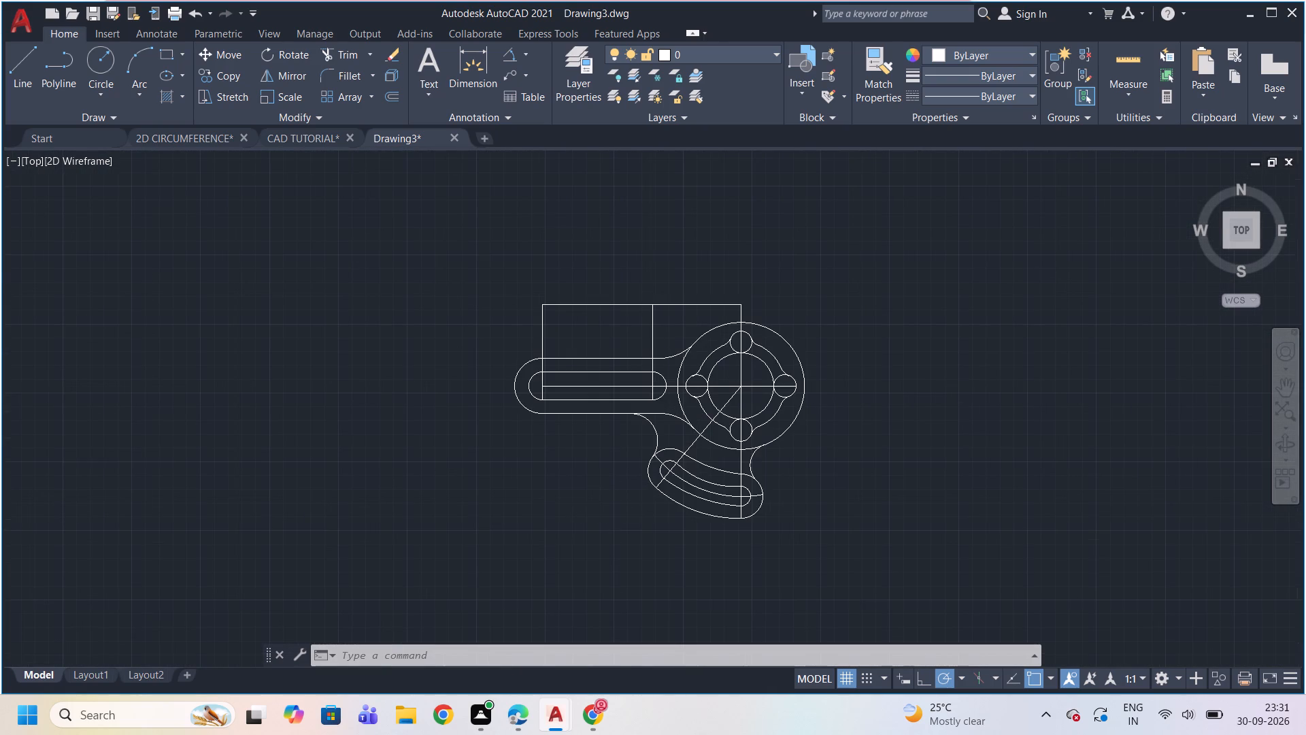
pyautogui.scroll(-1, 618, 514)
pyautogui.scroll(2, 618, 514)
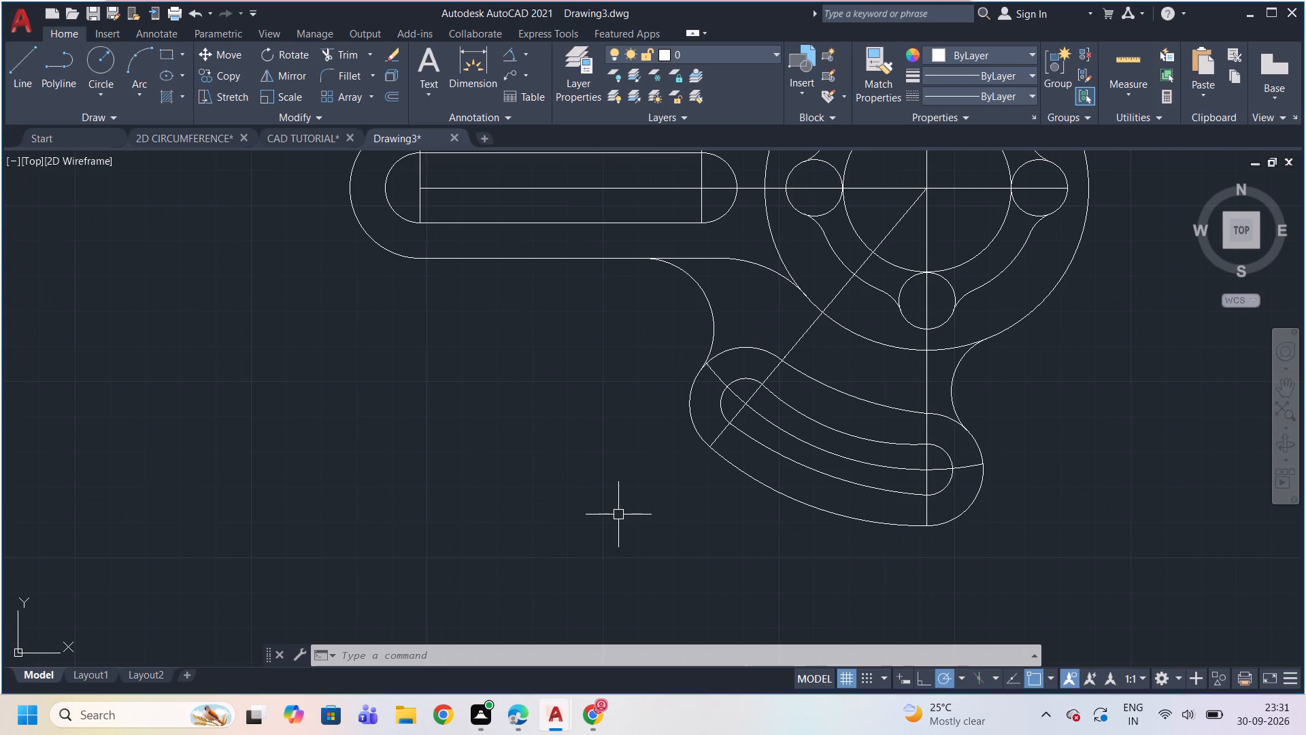
pyautogui.scroll(1, 618, 514)
pyautogui.scroll(-1, 618, 514)
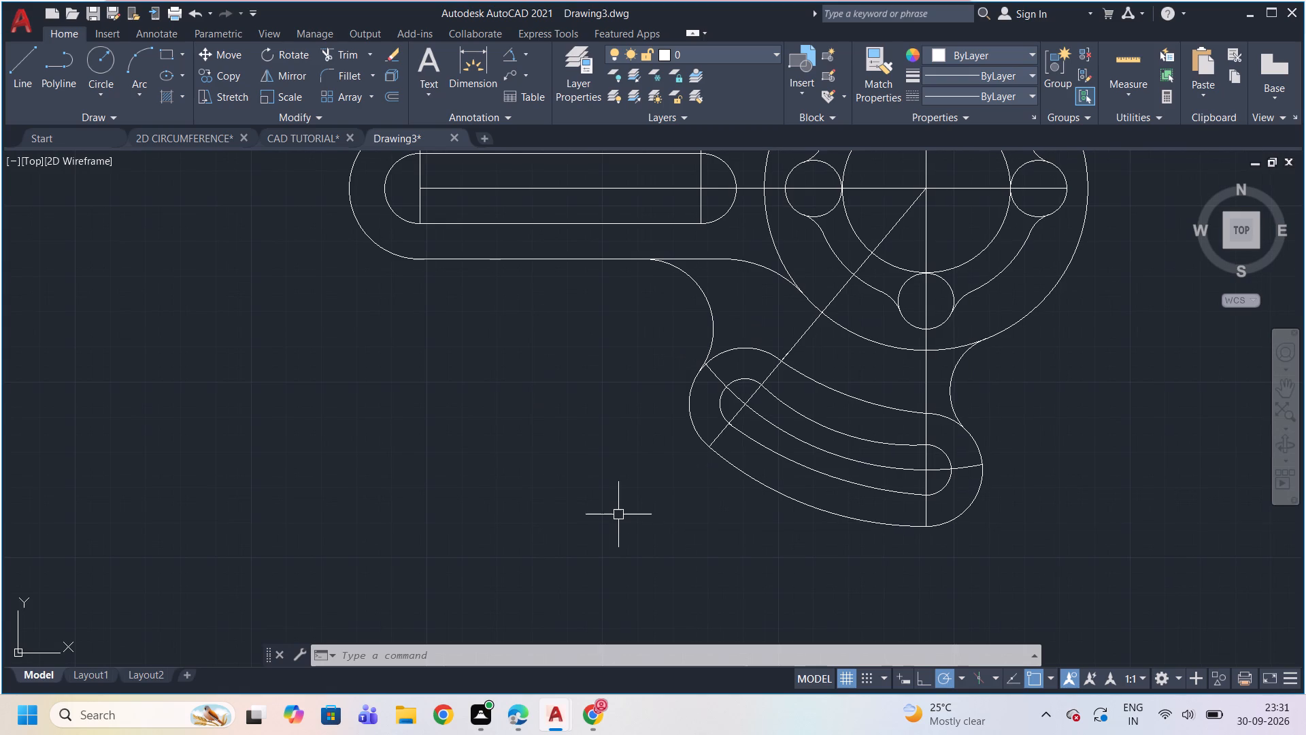
pyautogui.scroll(-2, 618, 514)
pyautogui.scroll(2, 612, 494)
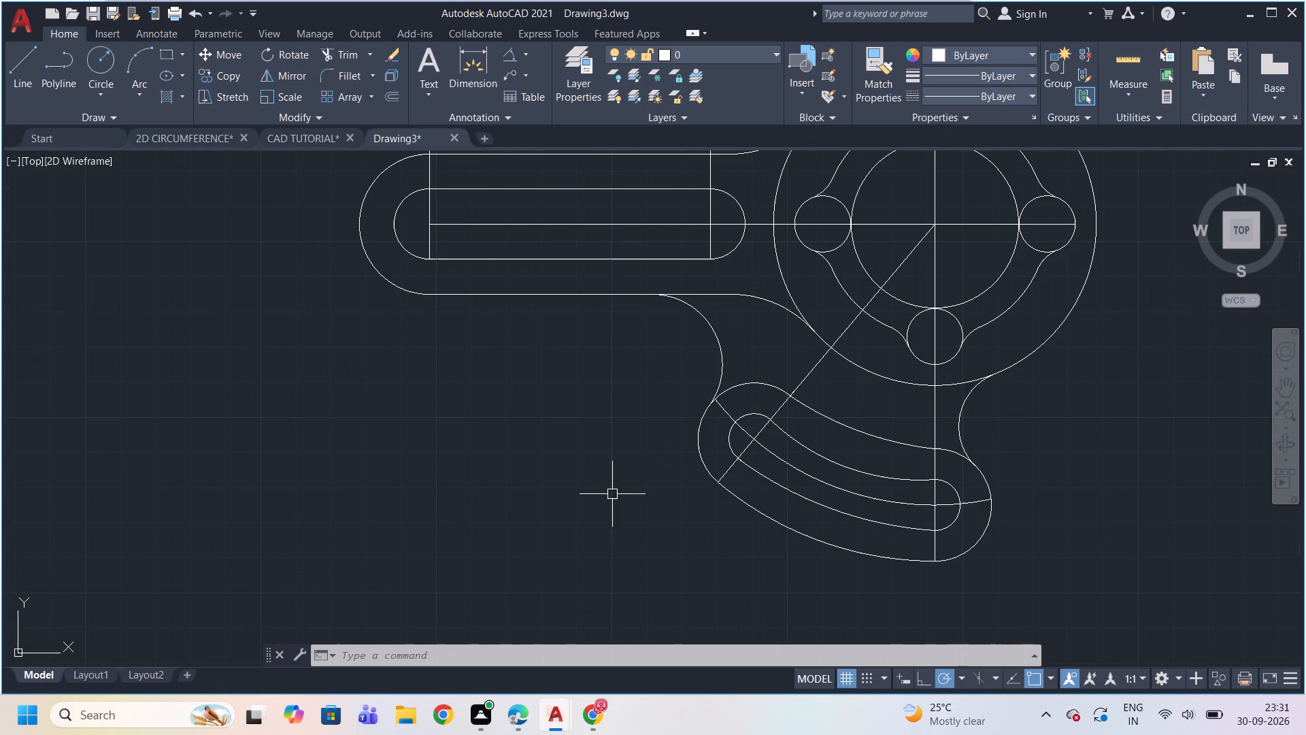
pyautogui.scroll(-1, 612, 494)
pyautogui.scroll(1, 500, 388)
pyautogui.scroll(-1, 499, 388)
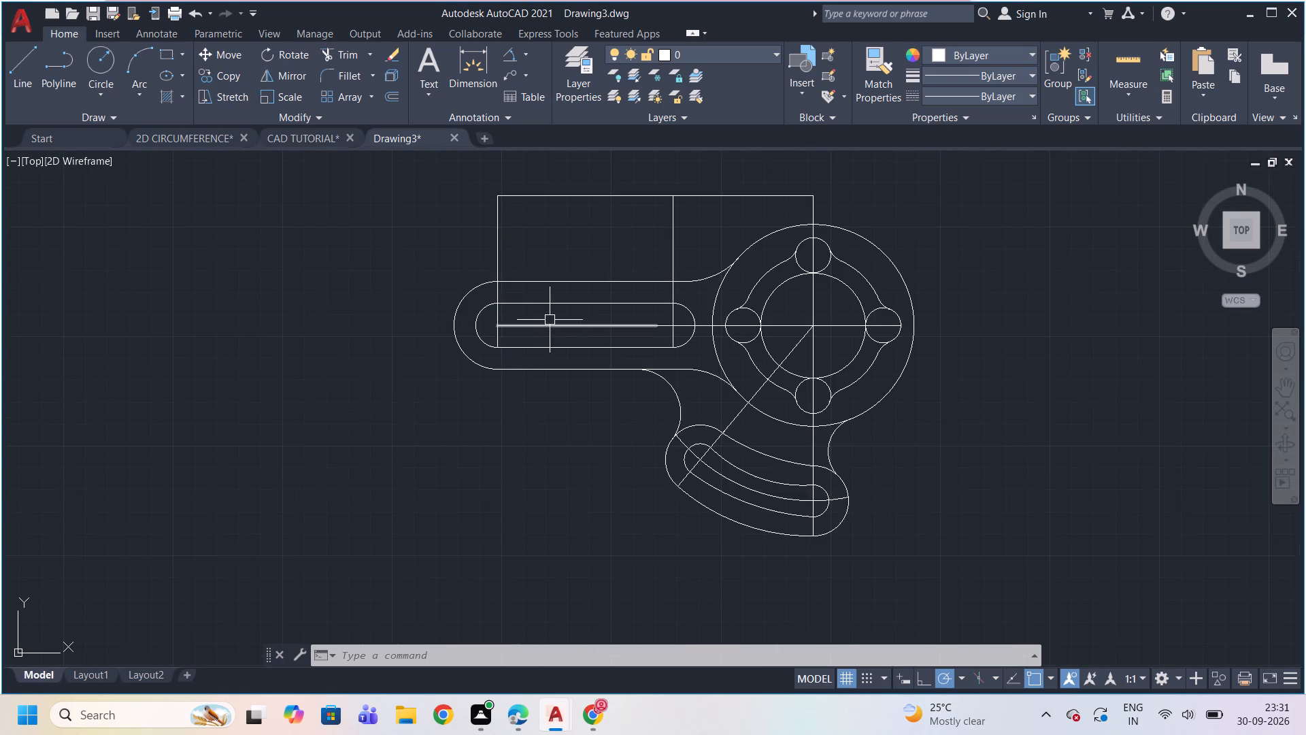
pyautogui.scroll(2, 550, 320)
pyautogui.scroll(-2, 550, 320)
pyautogui.scroll(2, 876, 406)
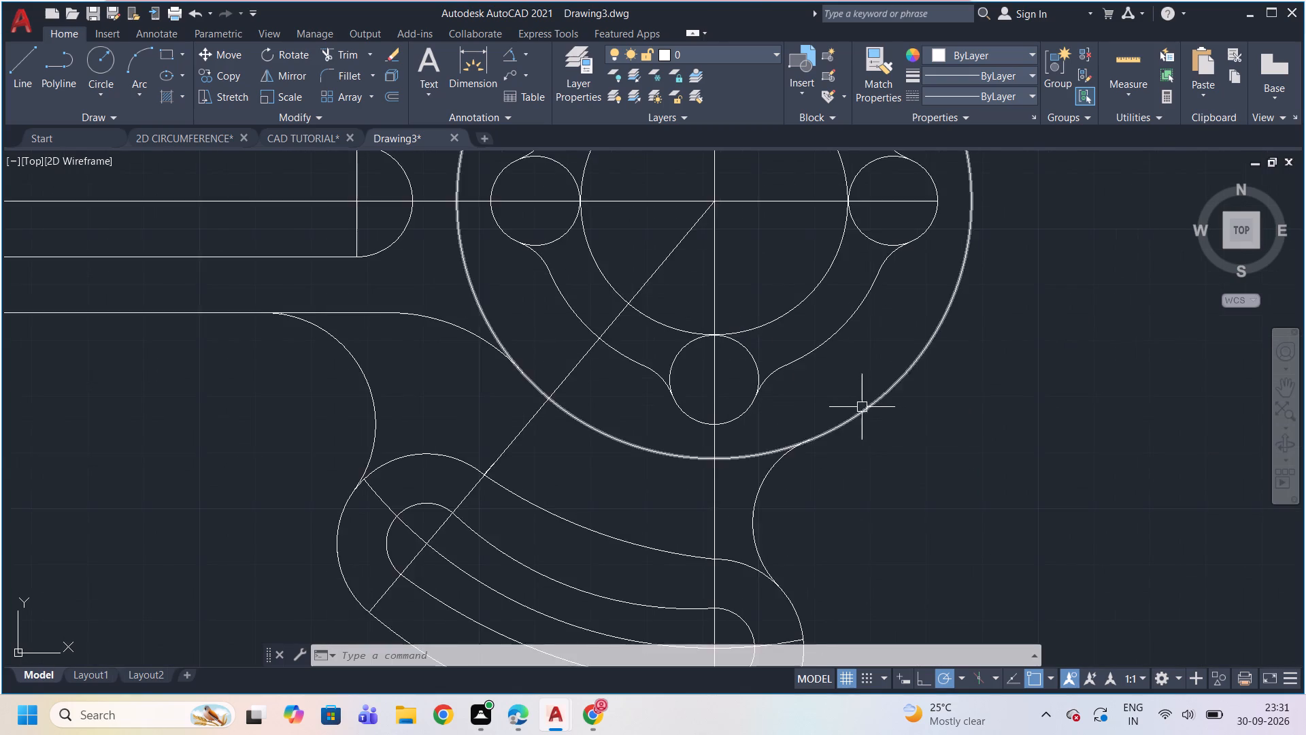
pyautogui.scroll(-2, 862, 407)
pyautogui.scroll(3, 852, 461)
pyautogui.scroll(-2, 852, 461)
pyautogui.scroll(-1, 787, 494)
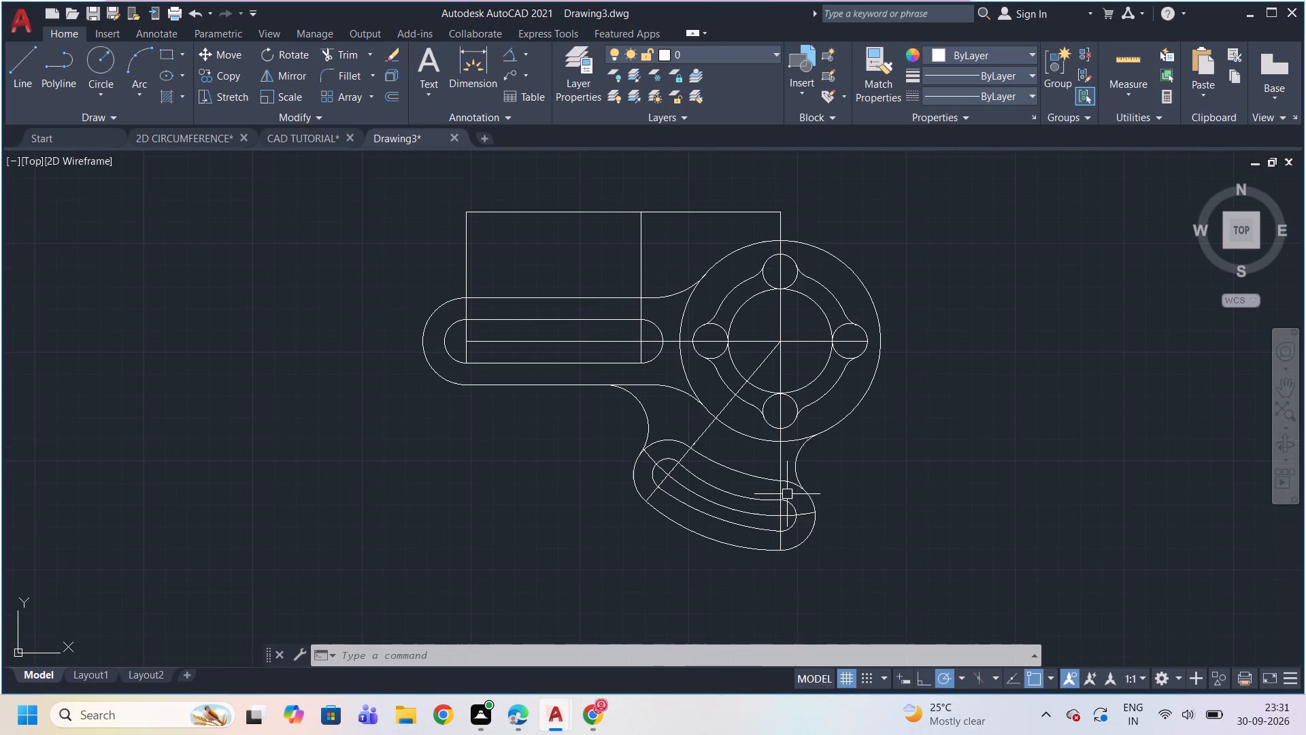
pyautogui.scroll(-1, 775, 495)
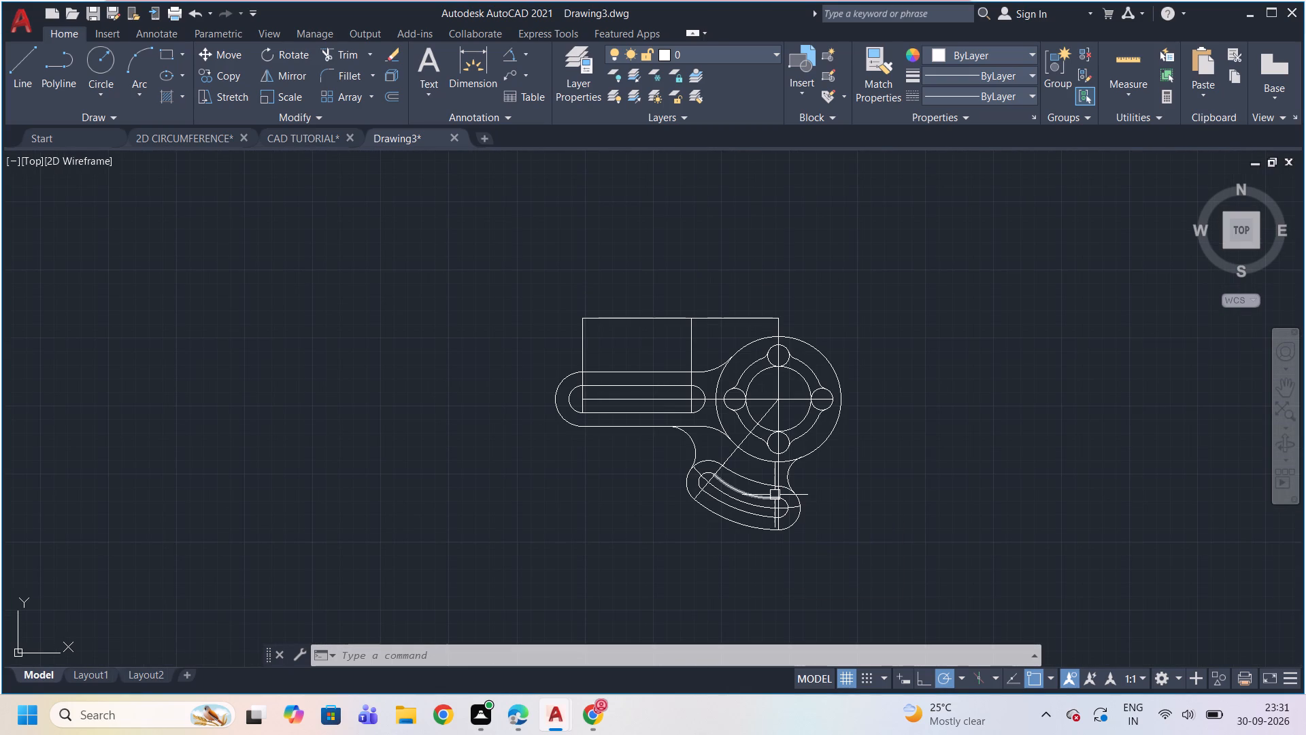
pyautogui.scroll(2, 744, 496)
pyautogui.scroll(-2, 744, 496)
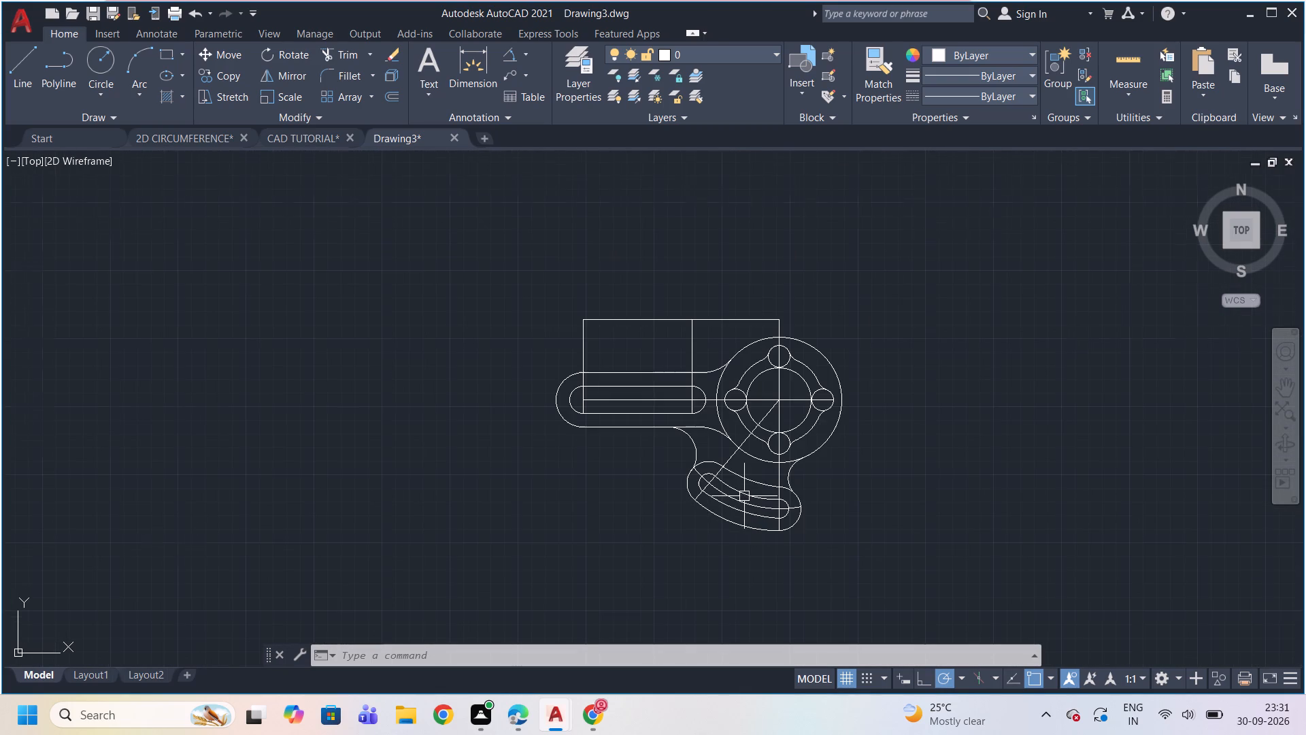
pyautogui.scroll(-1, 744, 496)
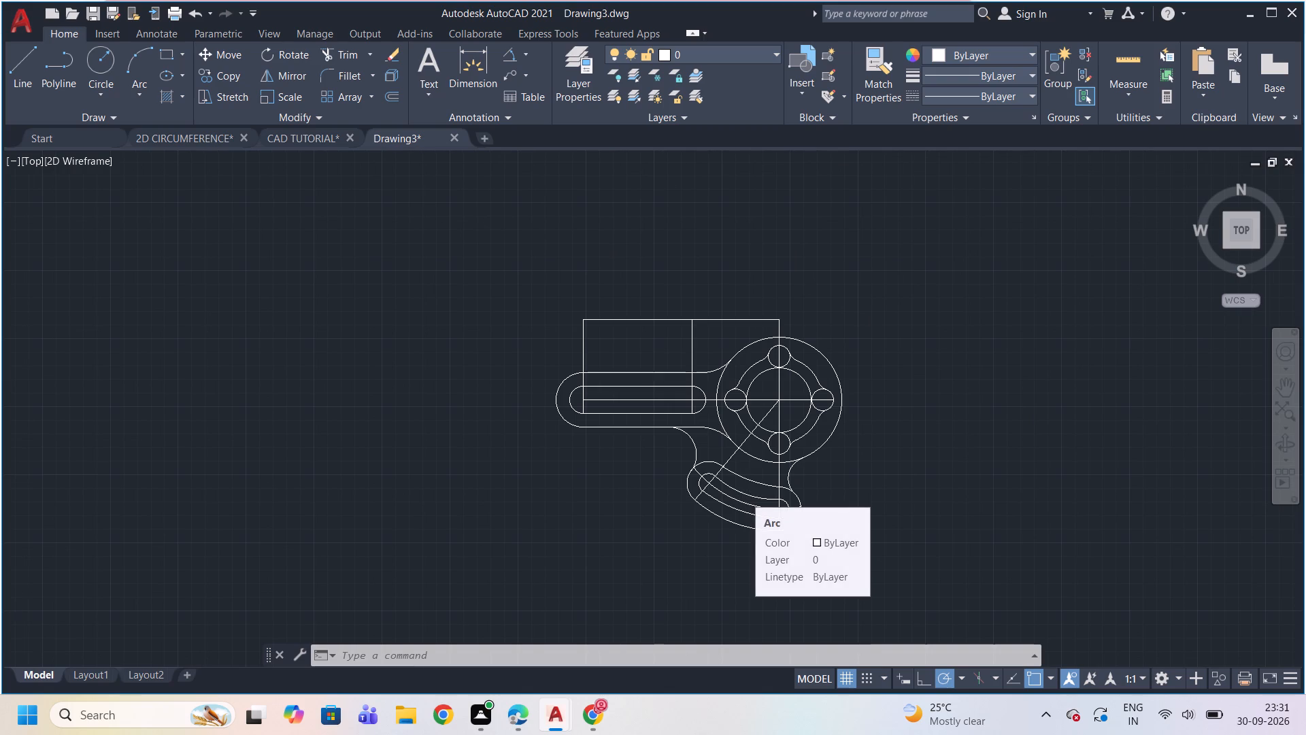
pyautogui.scroll(2, 735, 504)
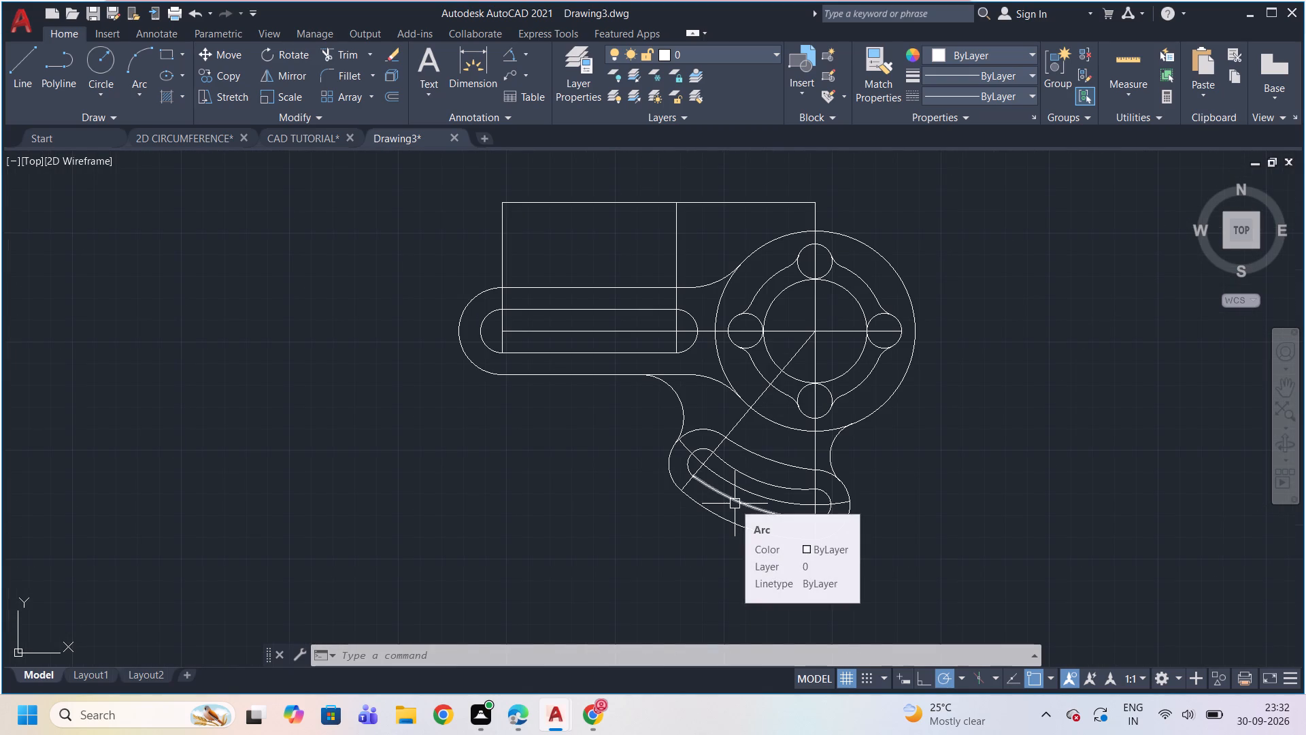
pyautogui.scroll(1, 732, 497)
pyautogui.scroll(-2, 732, 497)
pyautogui.scroll(3, 723, 441)
pyautogui.scroll(-2, 723, 440)
pyautogui.scroll(3, 722, 357)
pyautogui.scroll(-2, 722, 356)
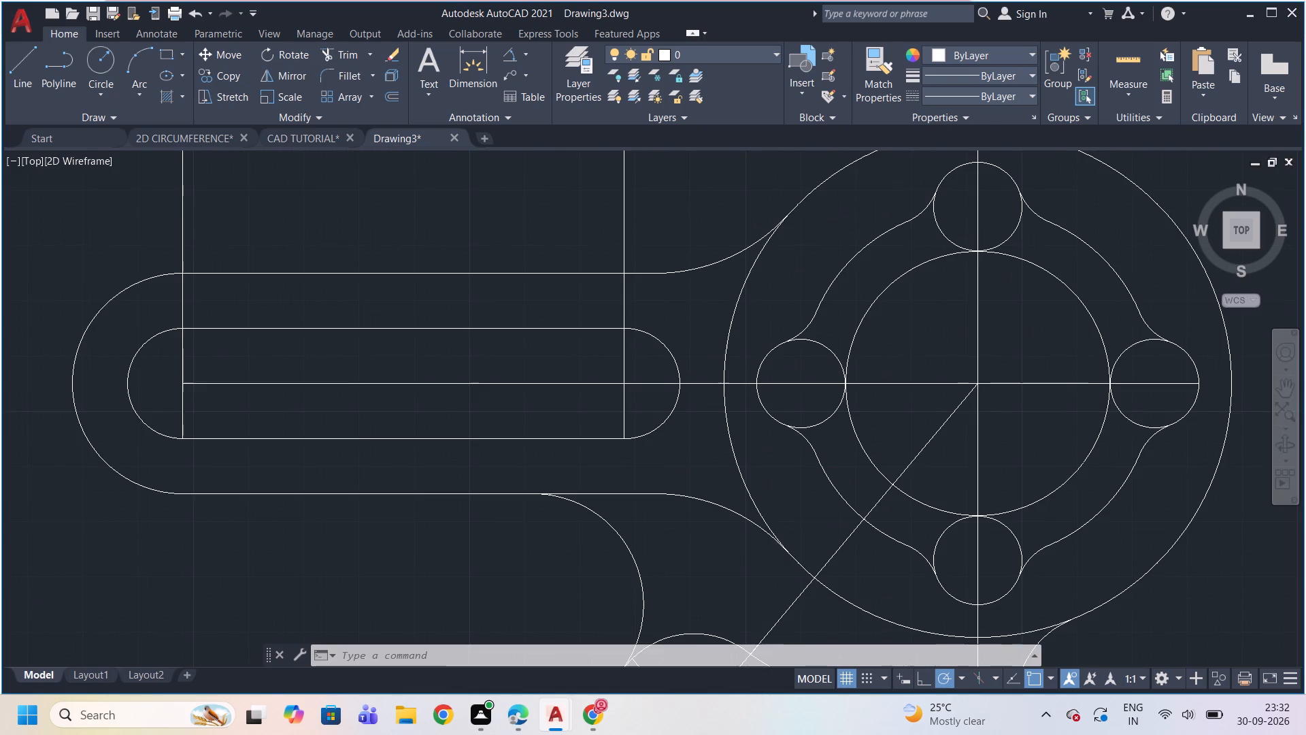
pyautogui.scroll(-2, 716, 423)
pyautogui.scroll(3, 711, 488)
pyautogui.scroll(-1, 711, 488)
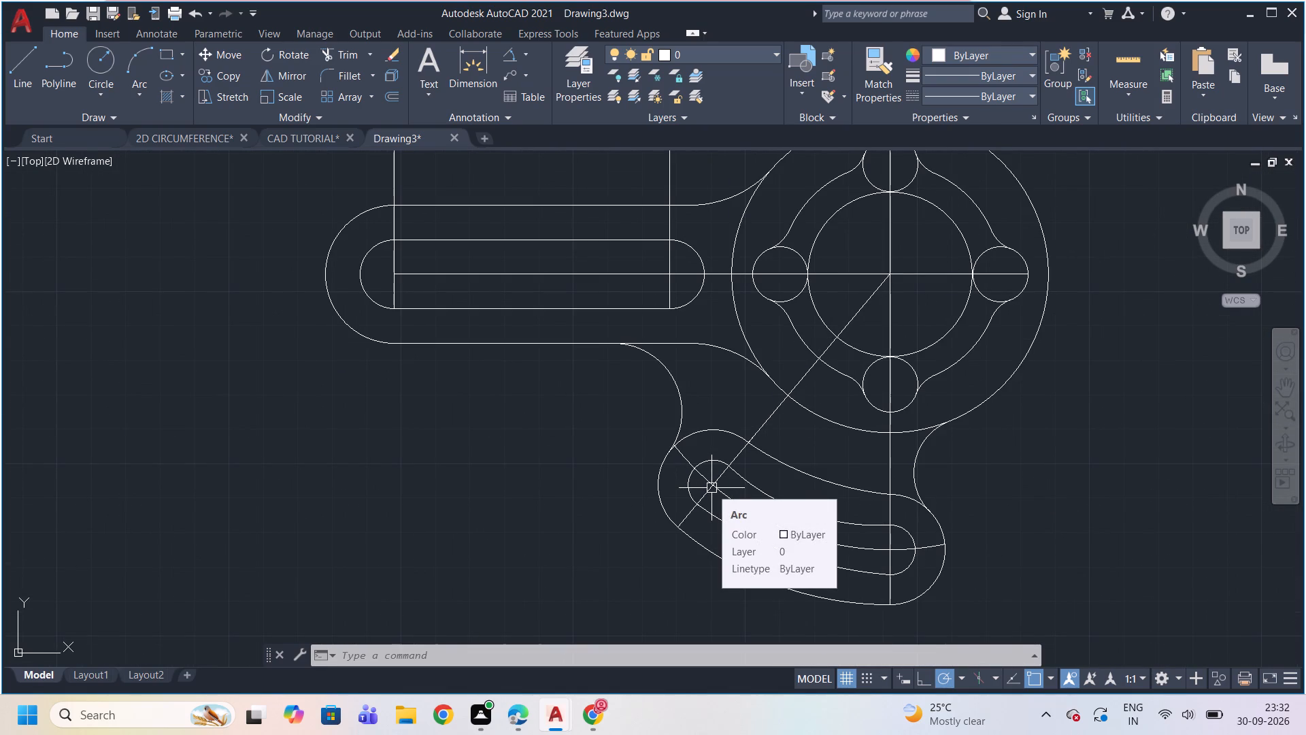
pyautogui.scroll(-1, 711, 488)
pyautogui.scroll(2, 711, 488)
pyautogui.scroll(-1, 711, 488)
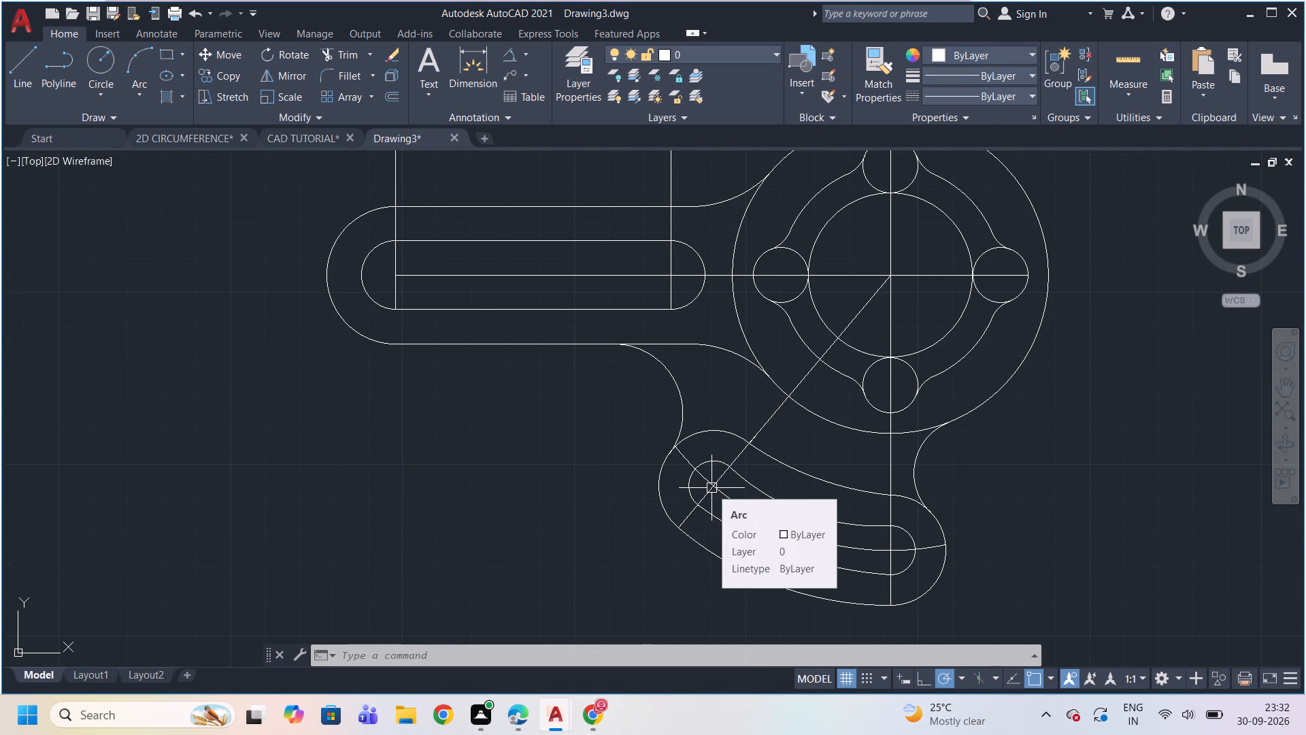
pyautogui.scroll(-1, 711, 488)
pyautogui.scroll(2, 711, 488)
pyautogui.scroll(-2, 711, 488)
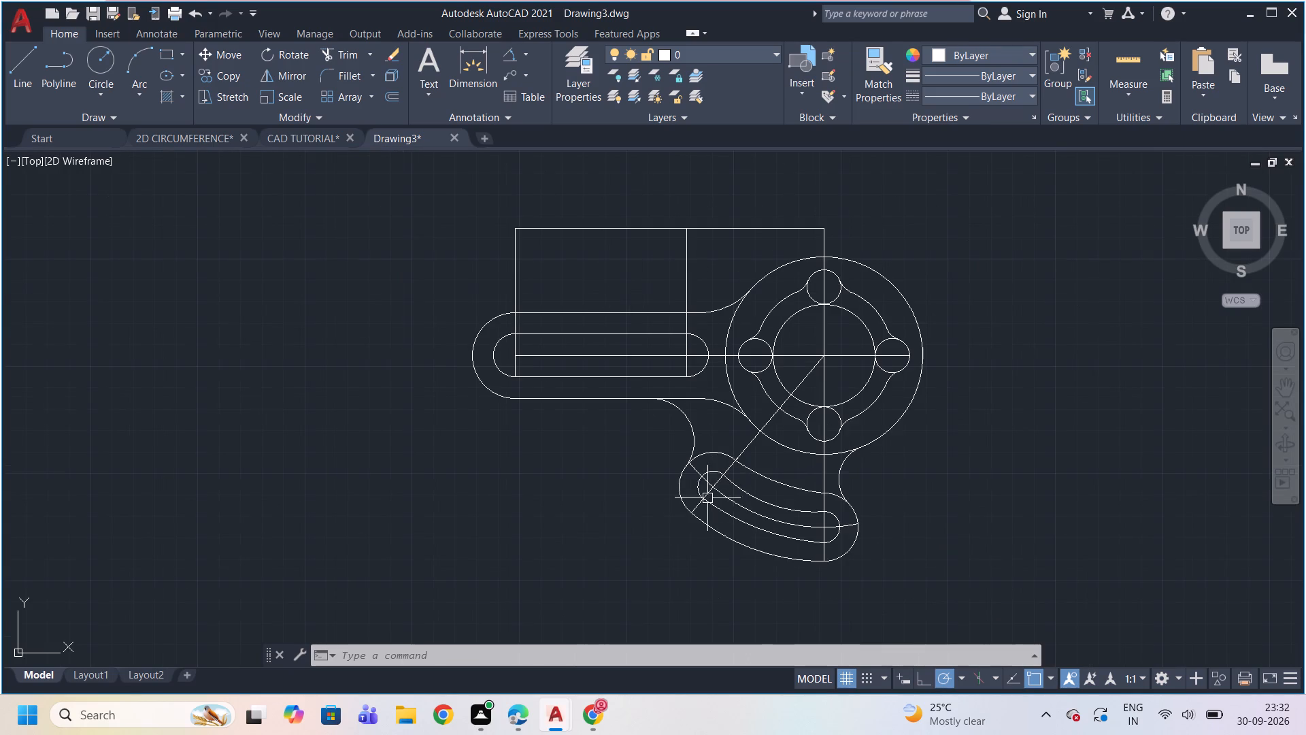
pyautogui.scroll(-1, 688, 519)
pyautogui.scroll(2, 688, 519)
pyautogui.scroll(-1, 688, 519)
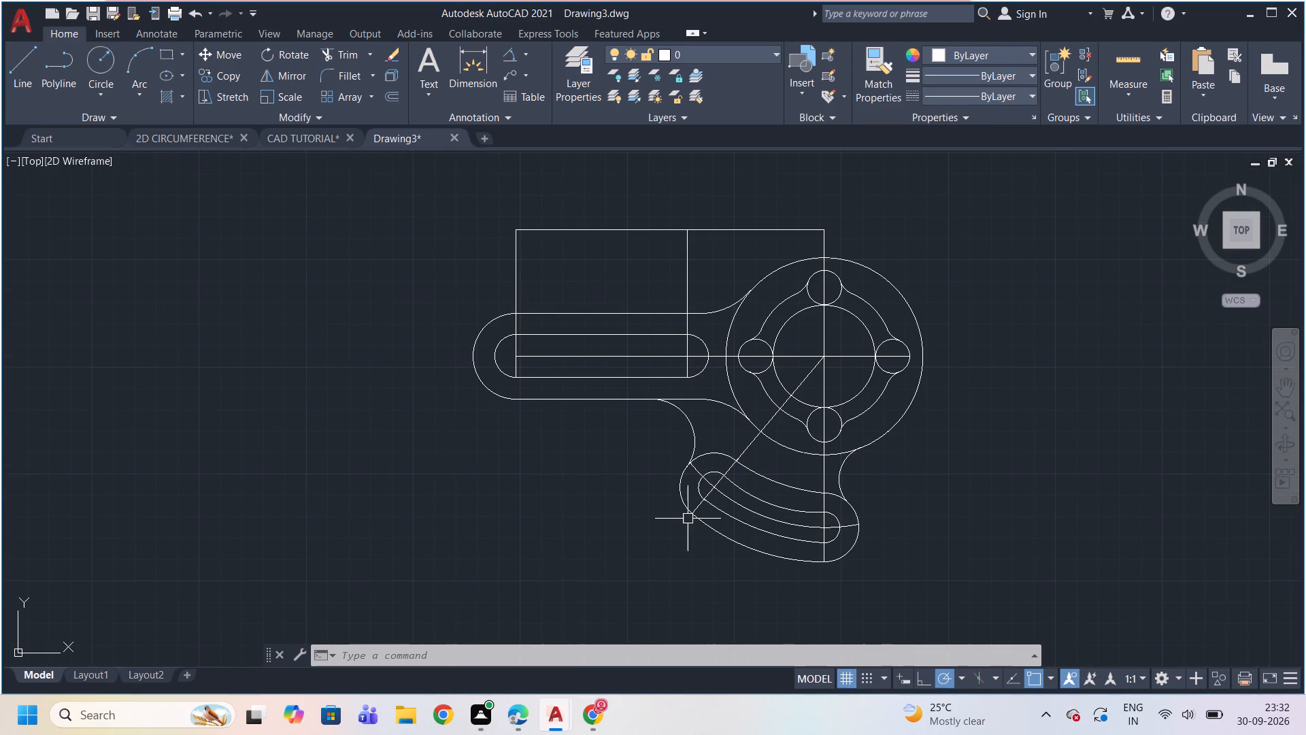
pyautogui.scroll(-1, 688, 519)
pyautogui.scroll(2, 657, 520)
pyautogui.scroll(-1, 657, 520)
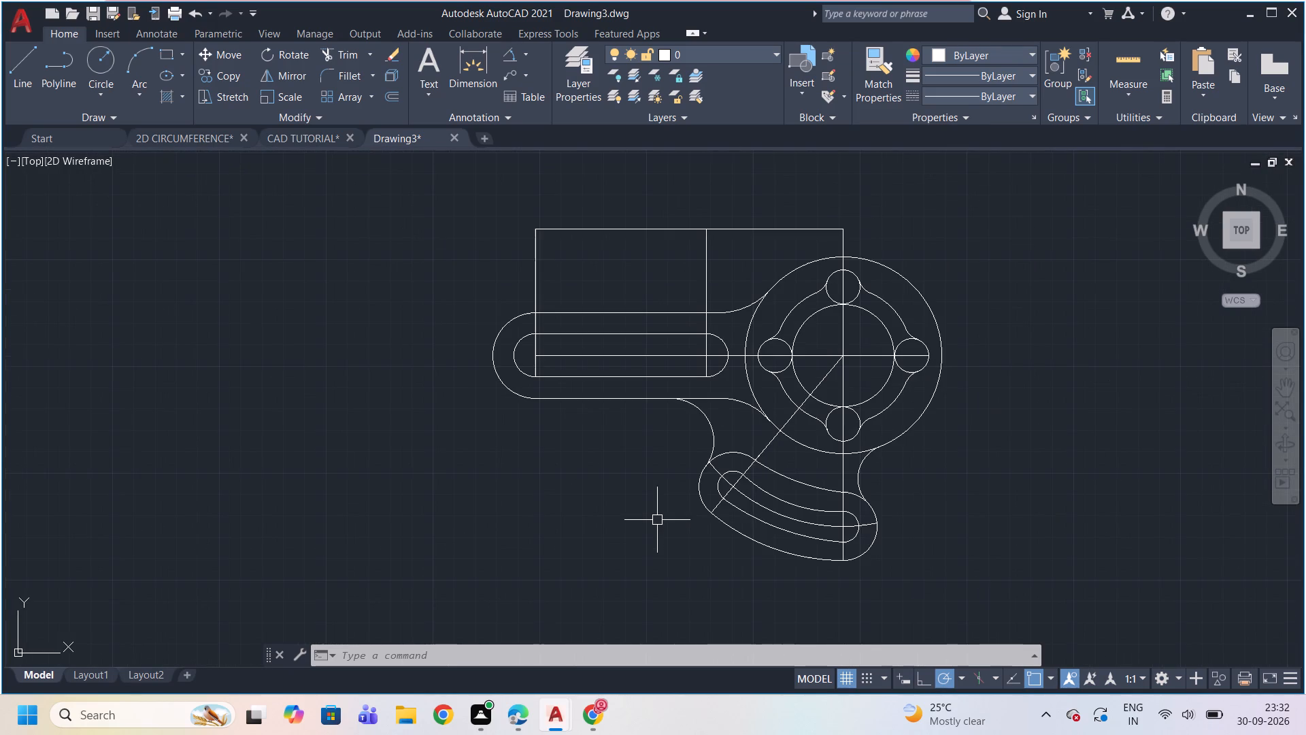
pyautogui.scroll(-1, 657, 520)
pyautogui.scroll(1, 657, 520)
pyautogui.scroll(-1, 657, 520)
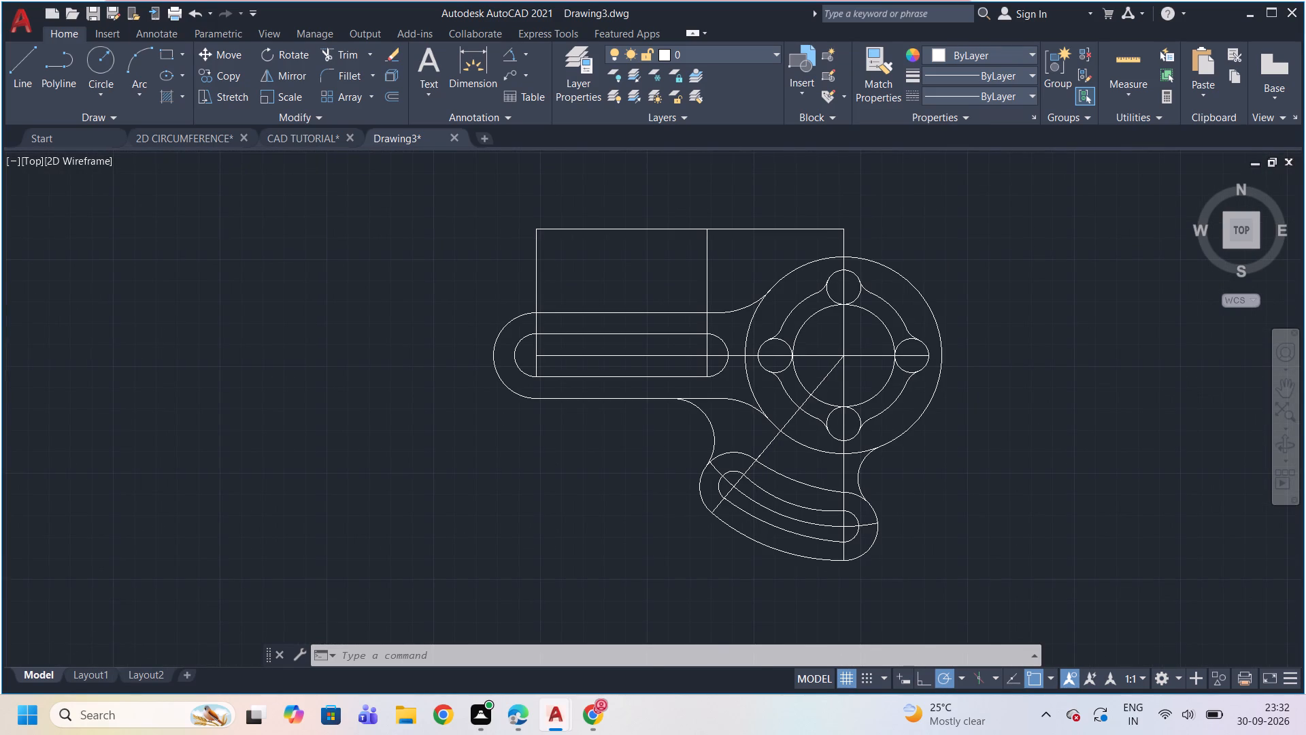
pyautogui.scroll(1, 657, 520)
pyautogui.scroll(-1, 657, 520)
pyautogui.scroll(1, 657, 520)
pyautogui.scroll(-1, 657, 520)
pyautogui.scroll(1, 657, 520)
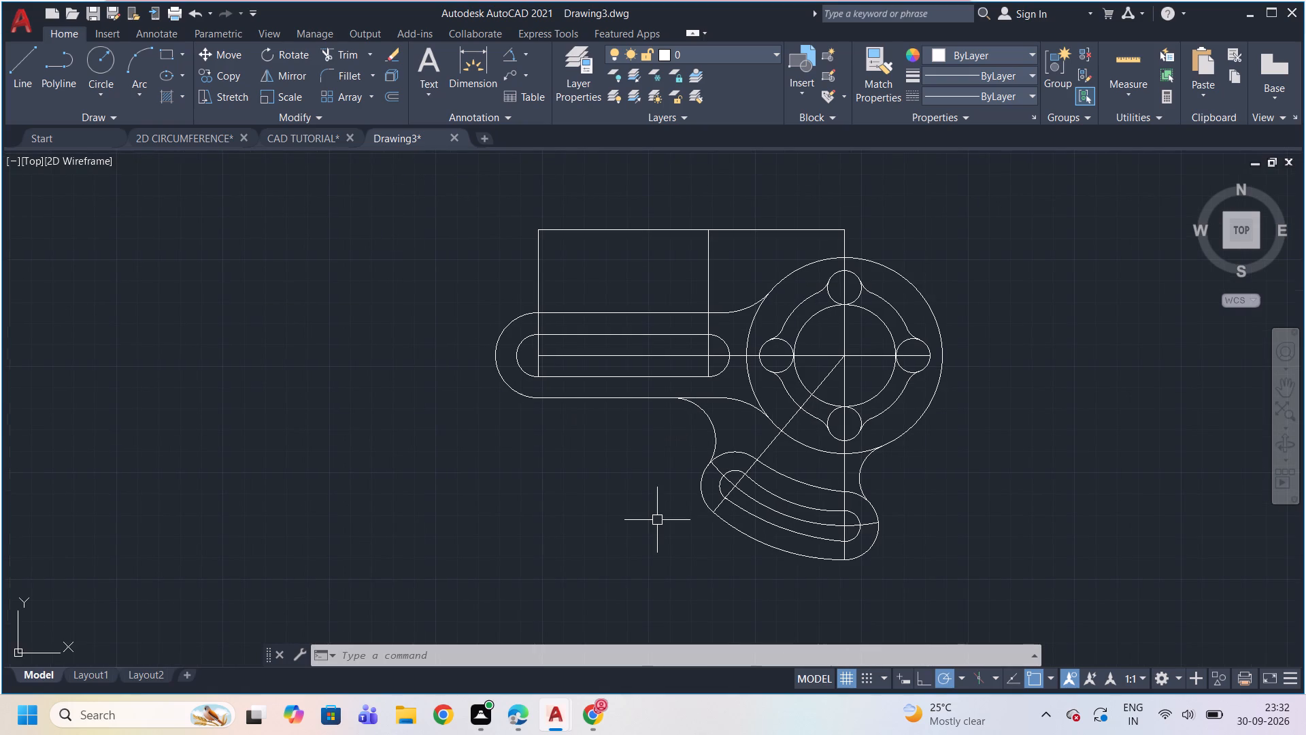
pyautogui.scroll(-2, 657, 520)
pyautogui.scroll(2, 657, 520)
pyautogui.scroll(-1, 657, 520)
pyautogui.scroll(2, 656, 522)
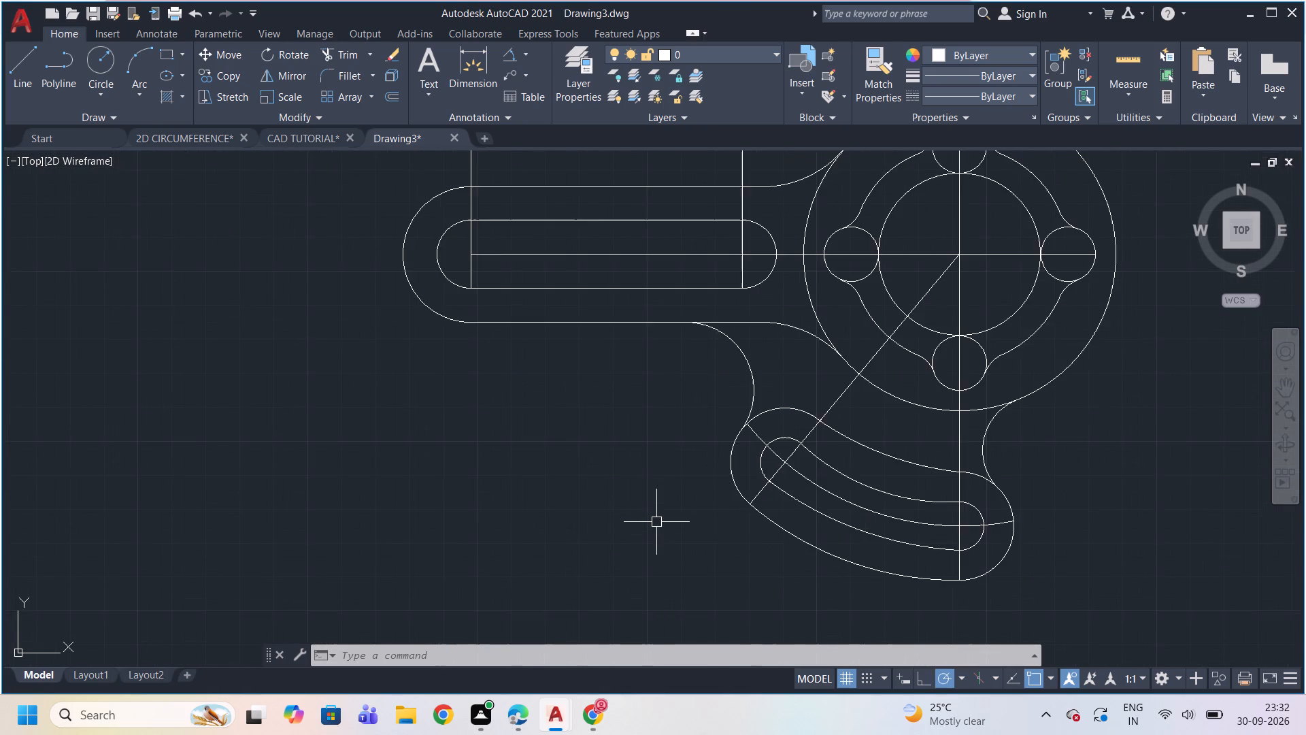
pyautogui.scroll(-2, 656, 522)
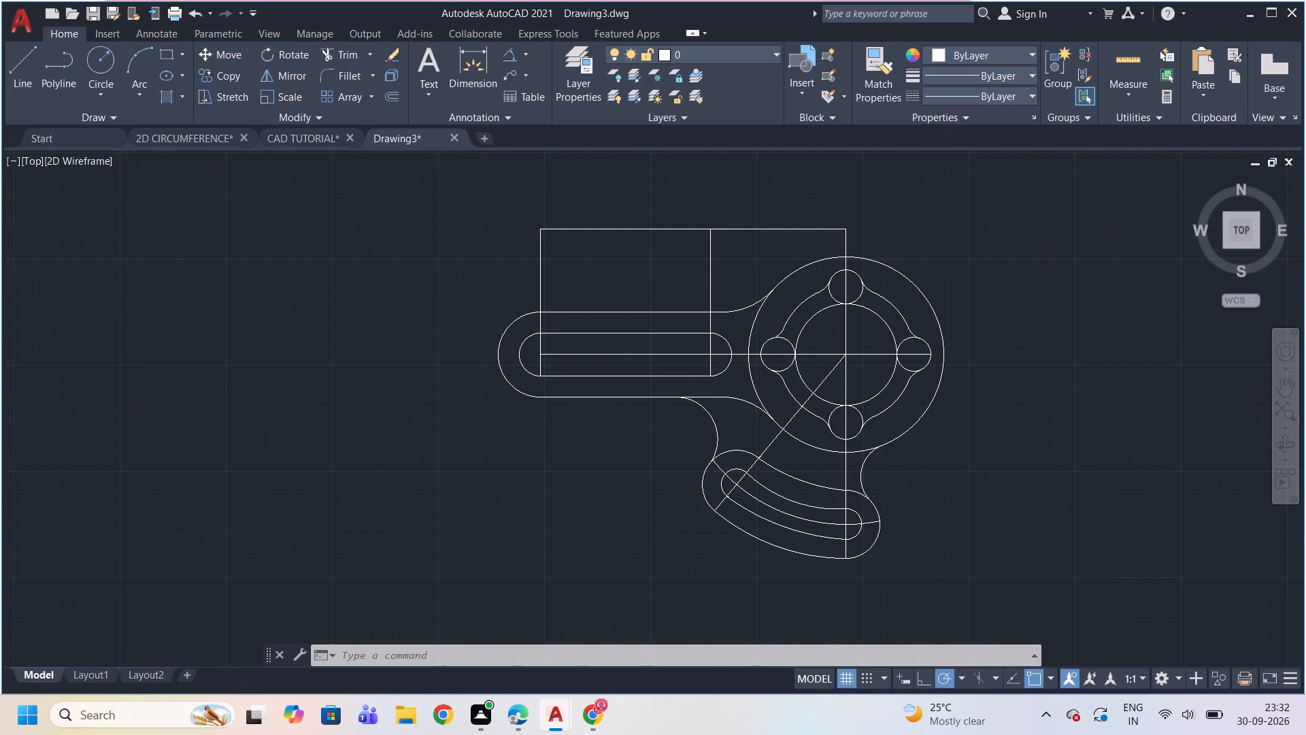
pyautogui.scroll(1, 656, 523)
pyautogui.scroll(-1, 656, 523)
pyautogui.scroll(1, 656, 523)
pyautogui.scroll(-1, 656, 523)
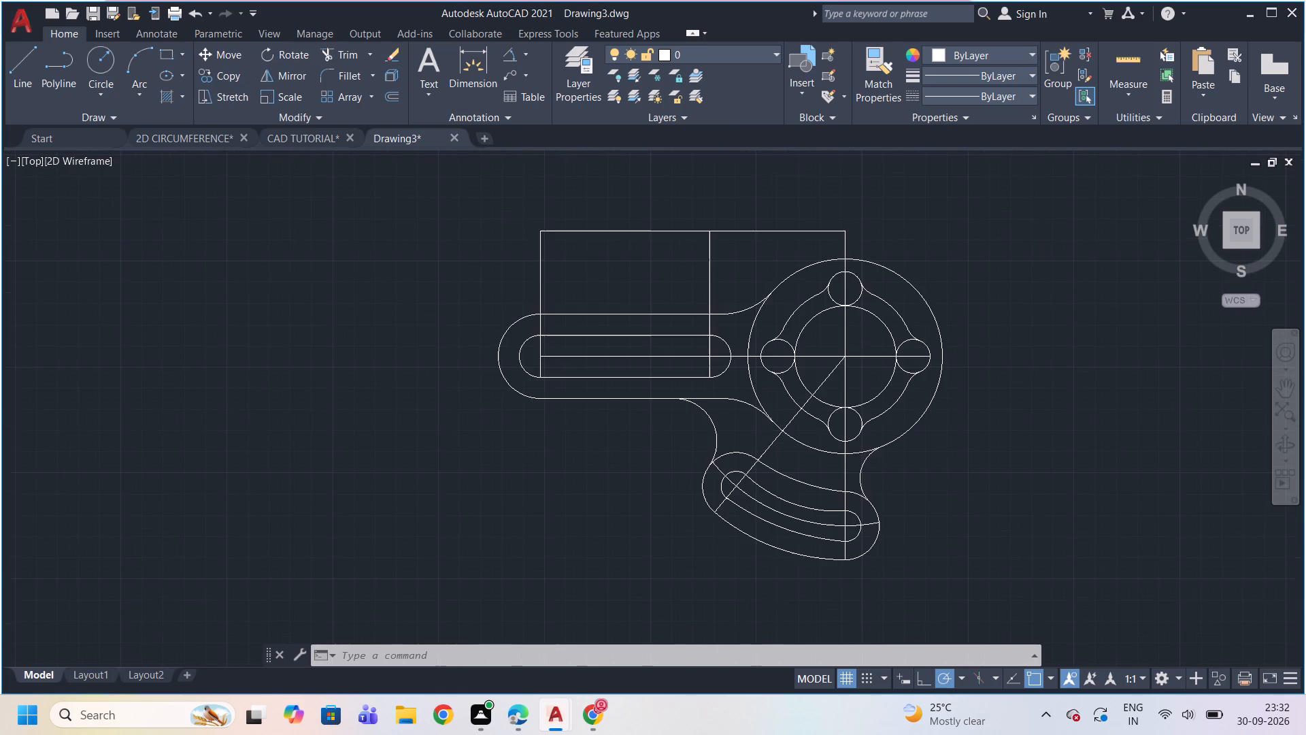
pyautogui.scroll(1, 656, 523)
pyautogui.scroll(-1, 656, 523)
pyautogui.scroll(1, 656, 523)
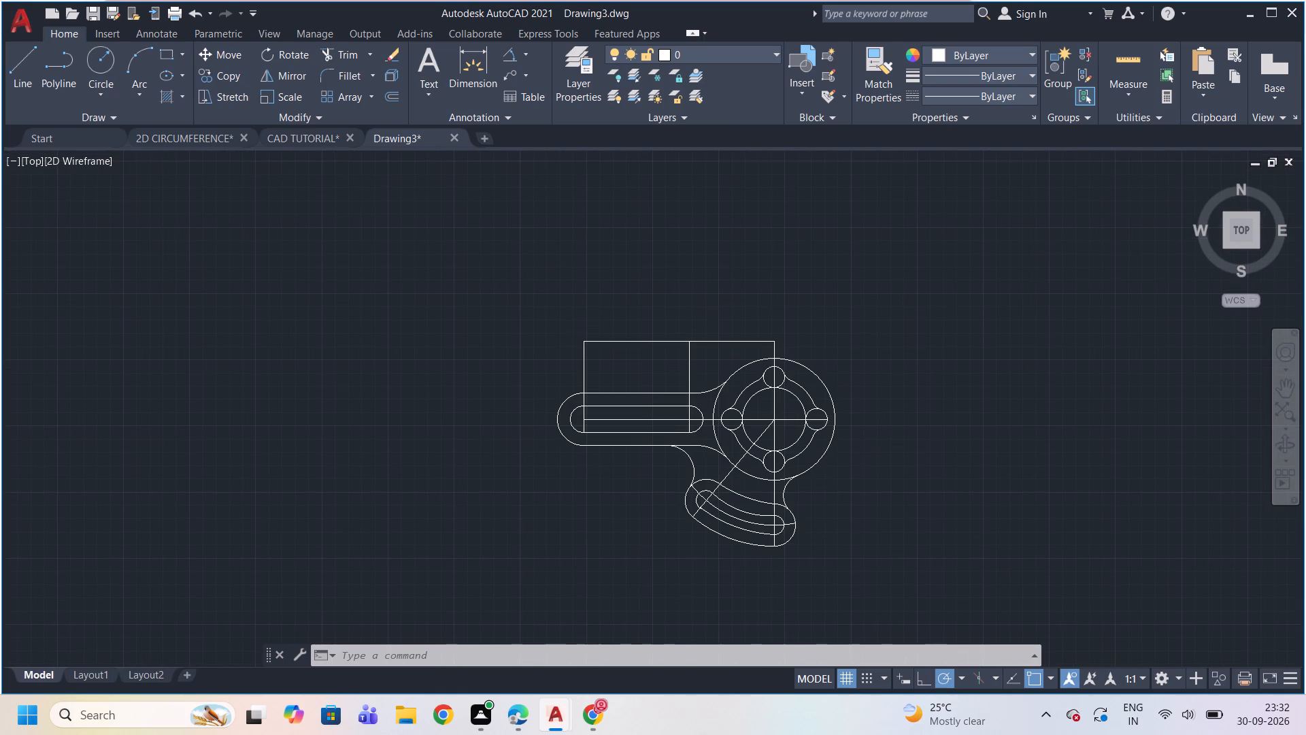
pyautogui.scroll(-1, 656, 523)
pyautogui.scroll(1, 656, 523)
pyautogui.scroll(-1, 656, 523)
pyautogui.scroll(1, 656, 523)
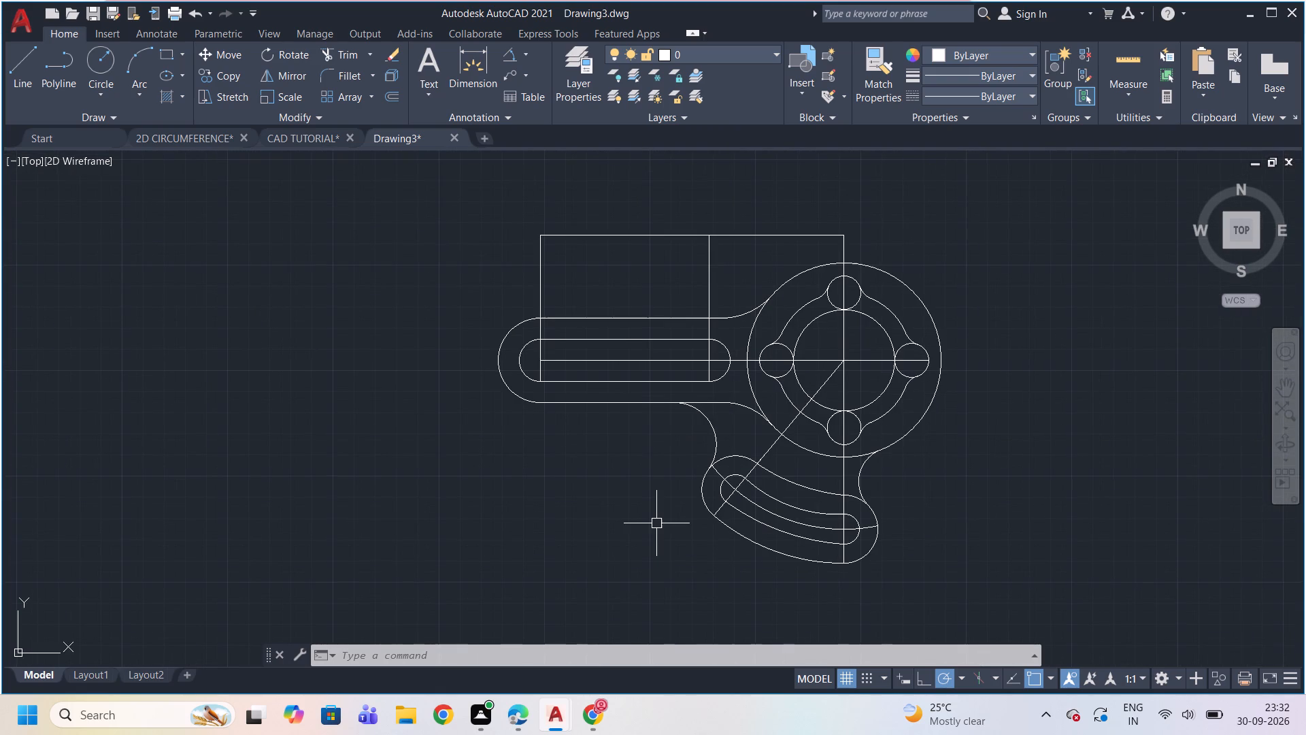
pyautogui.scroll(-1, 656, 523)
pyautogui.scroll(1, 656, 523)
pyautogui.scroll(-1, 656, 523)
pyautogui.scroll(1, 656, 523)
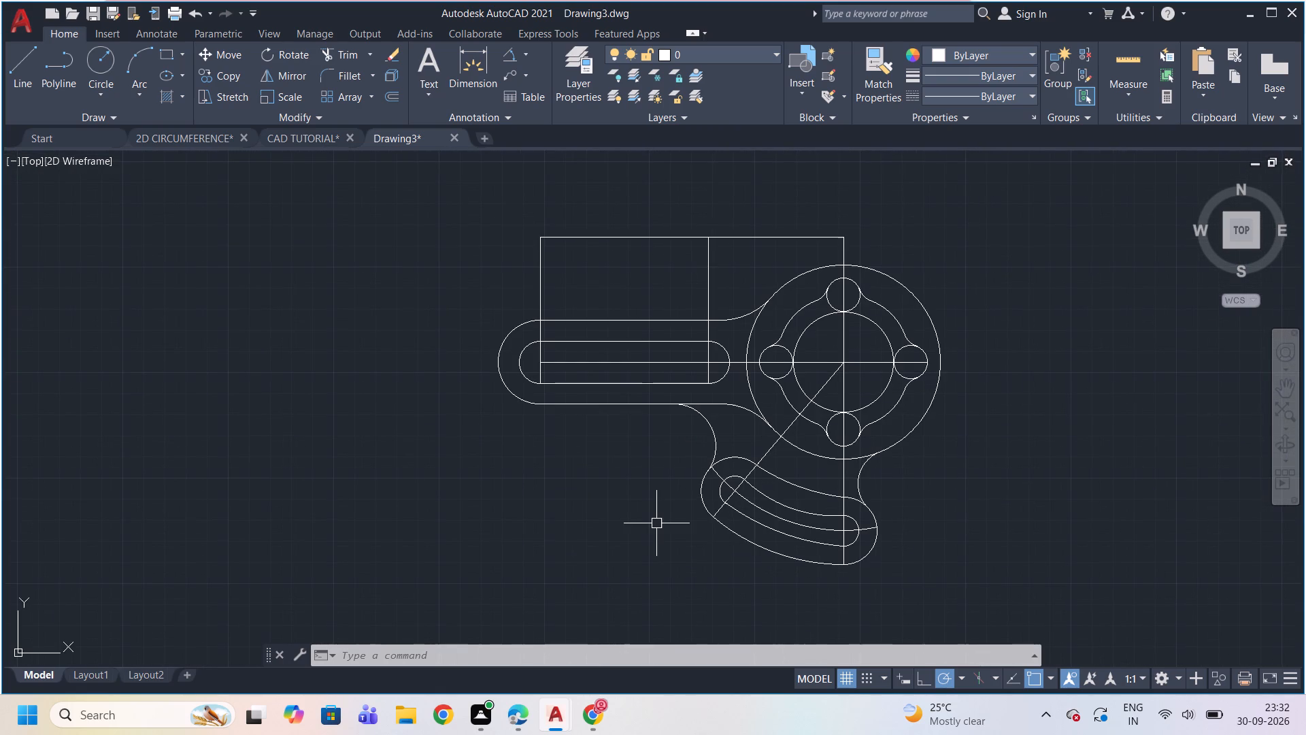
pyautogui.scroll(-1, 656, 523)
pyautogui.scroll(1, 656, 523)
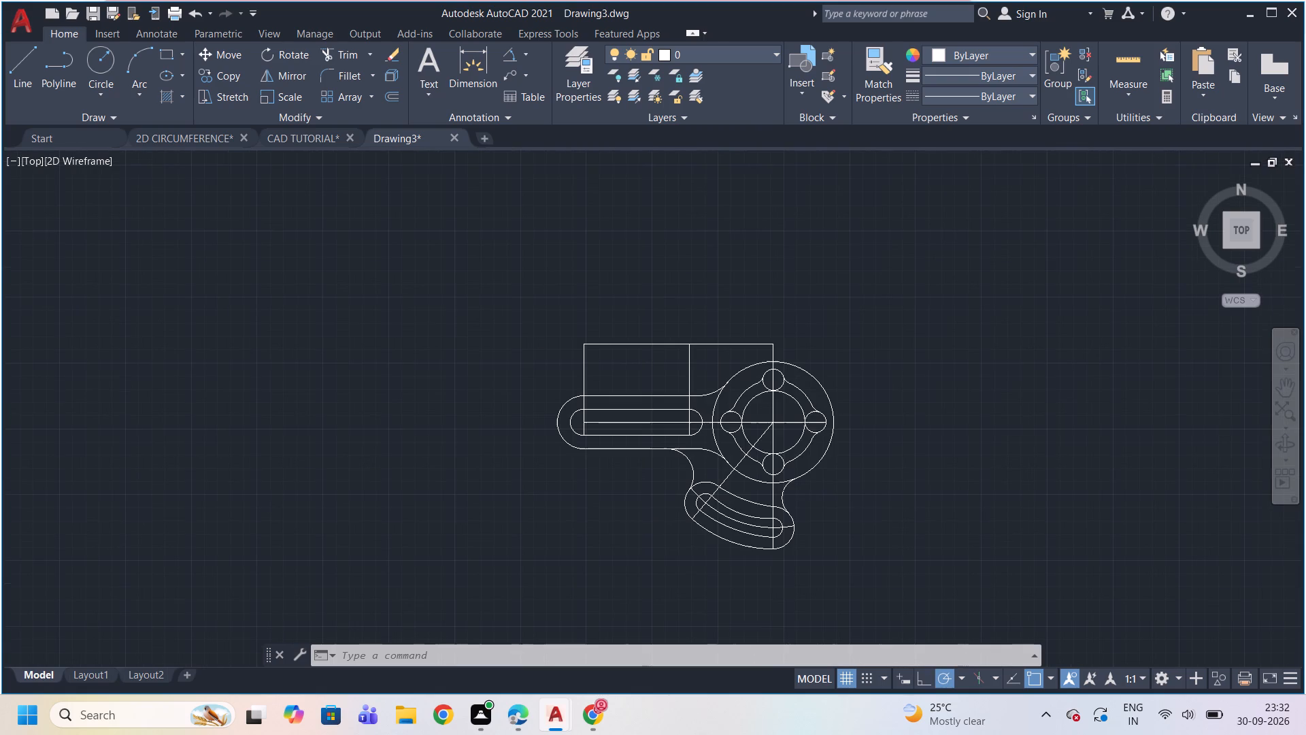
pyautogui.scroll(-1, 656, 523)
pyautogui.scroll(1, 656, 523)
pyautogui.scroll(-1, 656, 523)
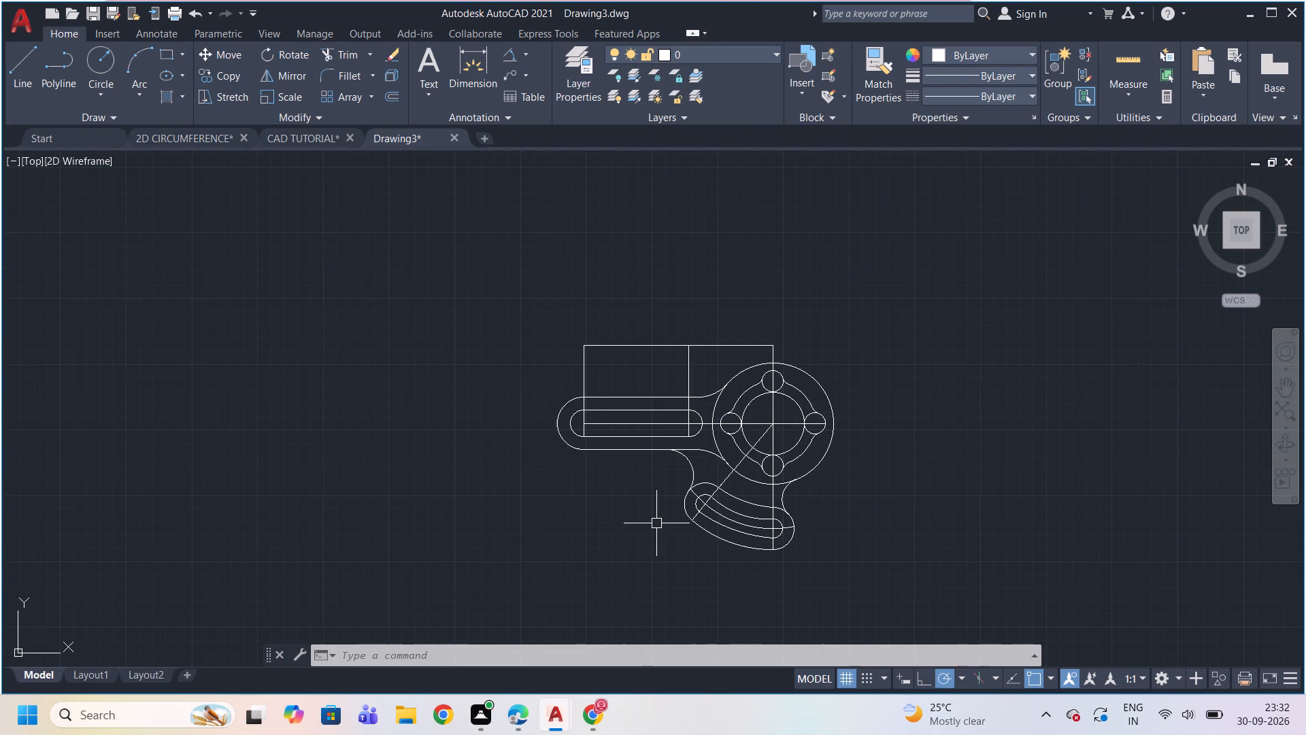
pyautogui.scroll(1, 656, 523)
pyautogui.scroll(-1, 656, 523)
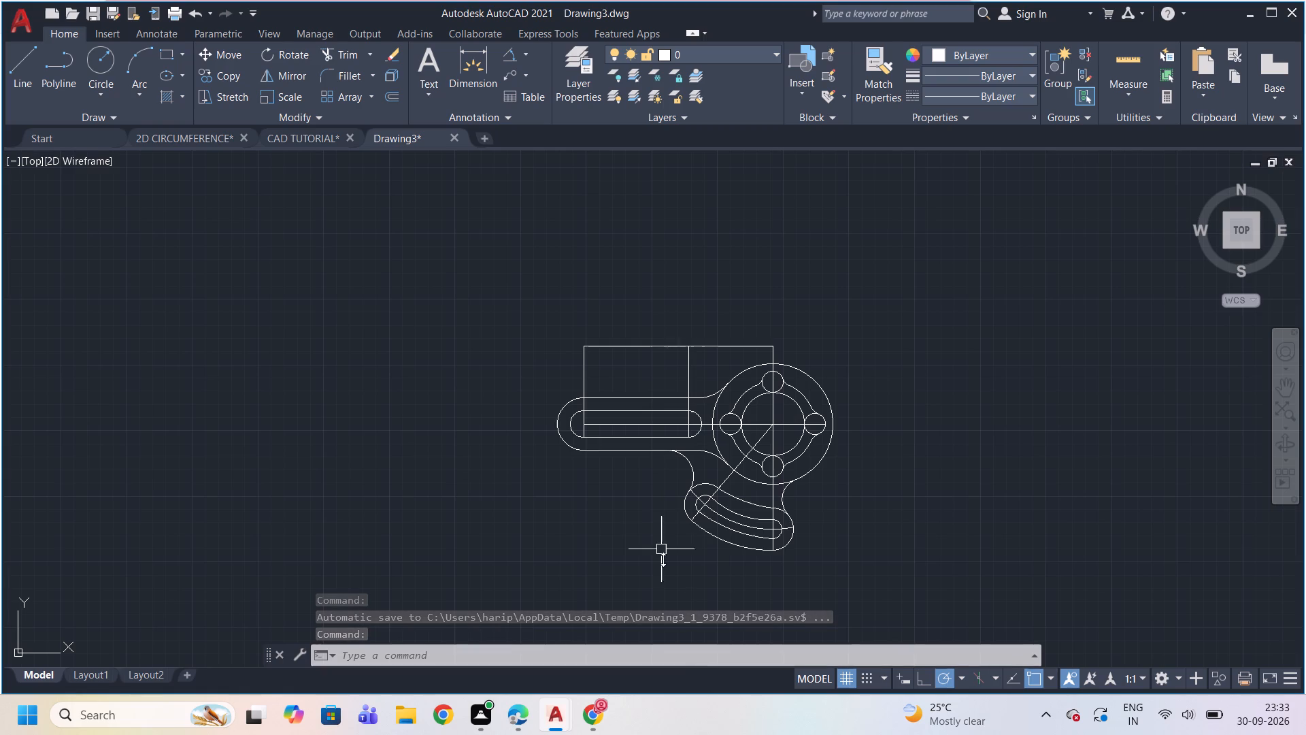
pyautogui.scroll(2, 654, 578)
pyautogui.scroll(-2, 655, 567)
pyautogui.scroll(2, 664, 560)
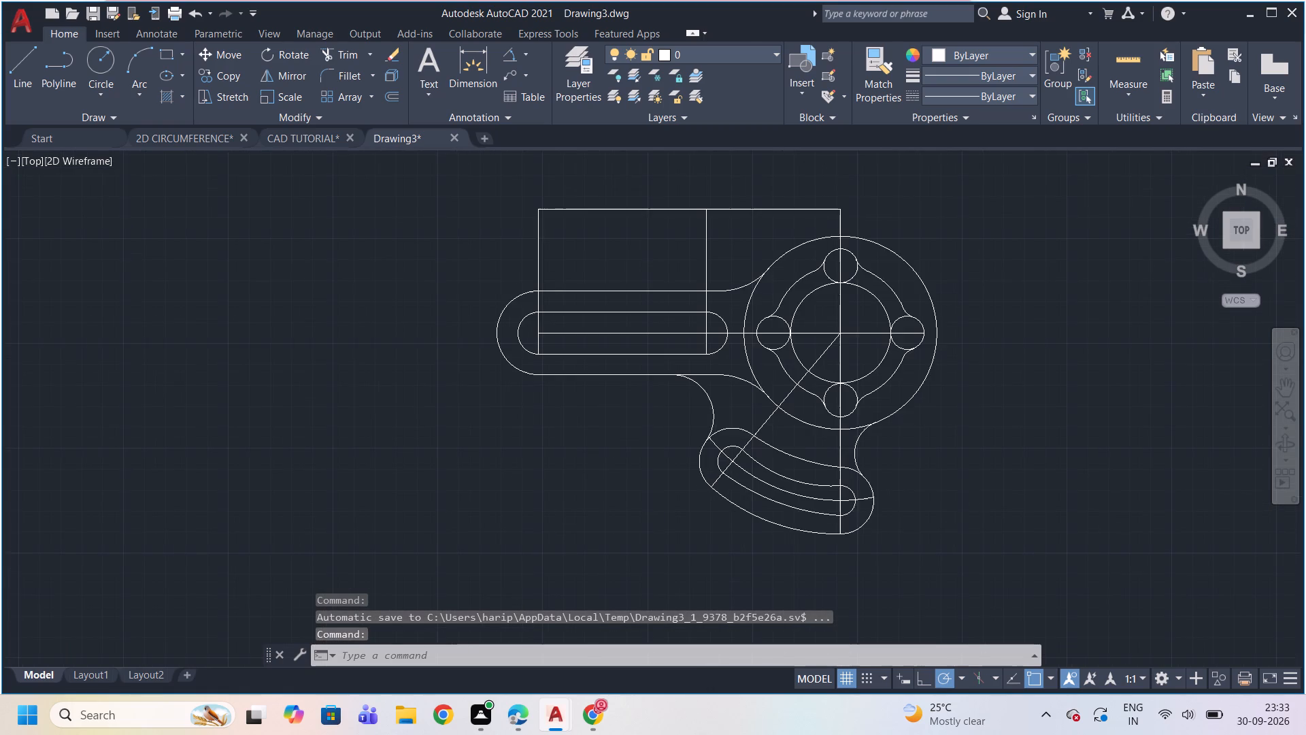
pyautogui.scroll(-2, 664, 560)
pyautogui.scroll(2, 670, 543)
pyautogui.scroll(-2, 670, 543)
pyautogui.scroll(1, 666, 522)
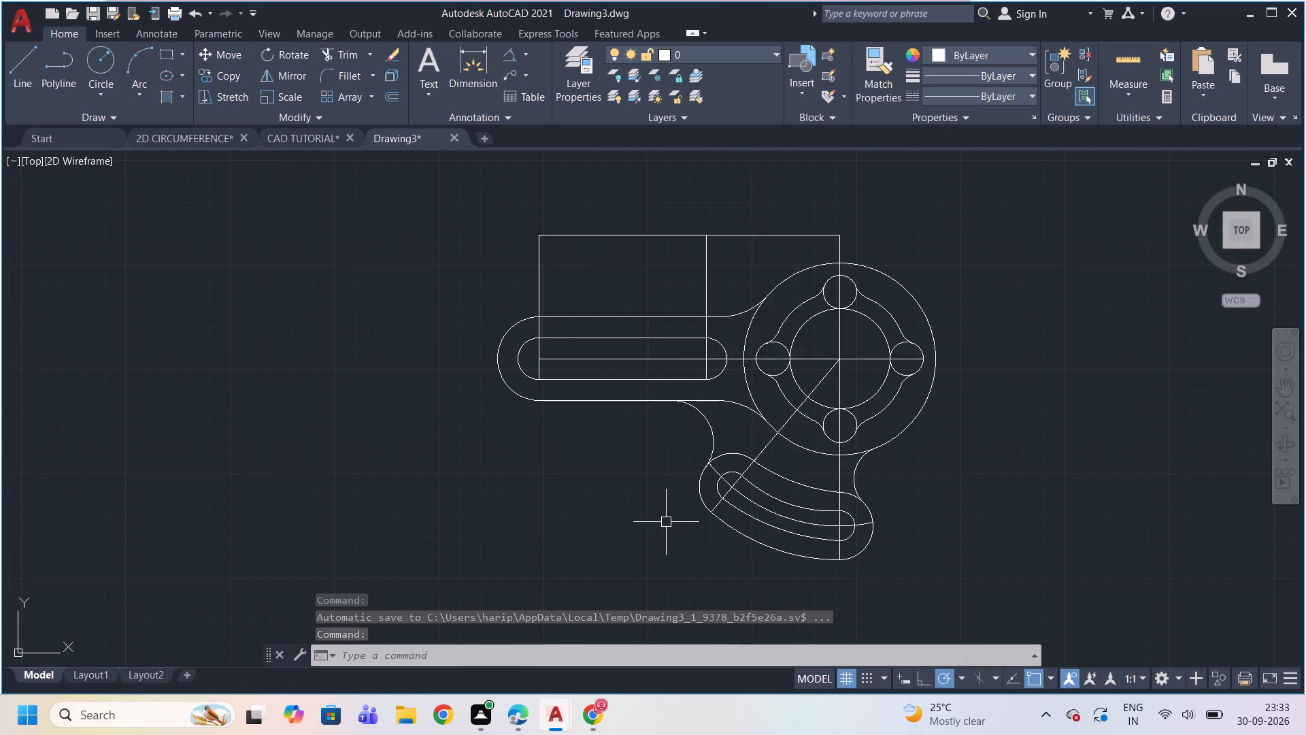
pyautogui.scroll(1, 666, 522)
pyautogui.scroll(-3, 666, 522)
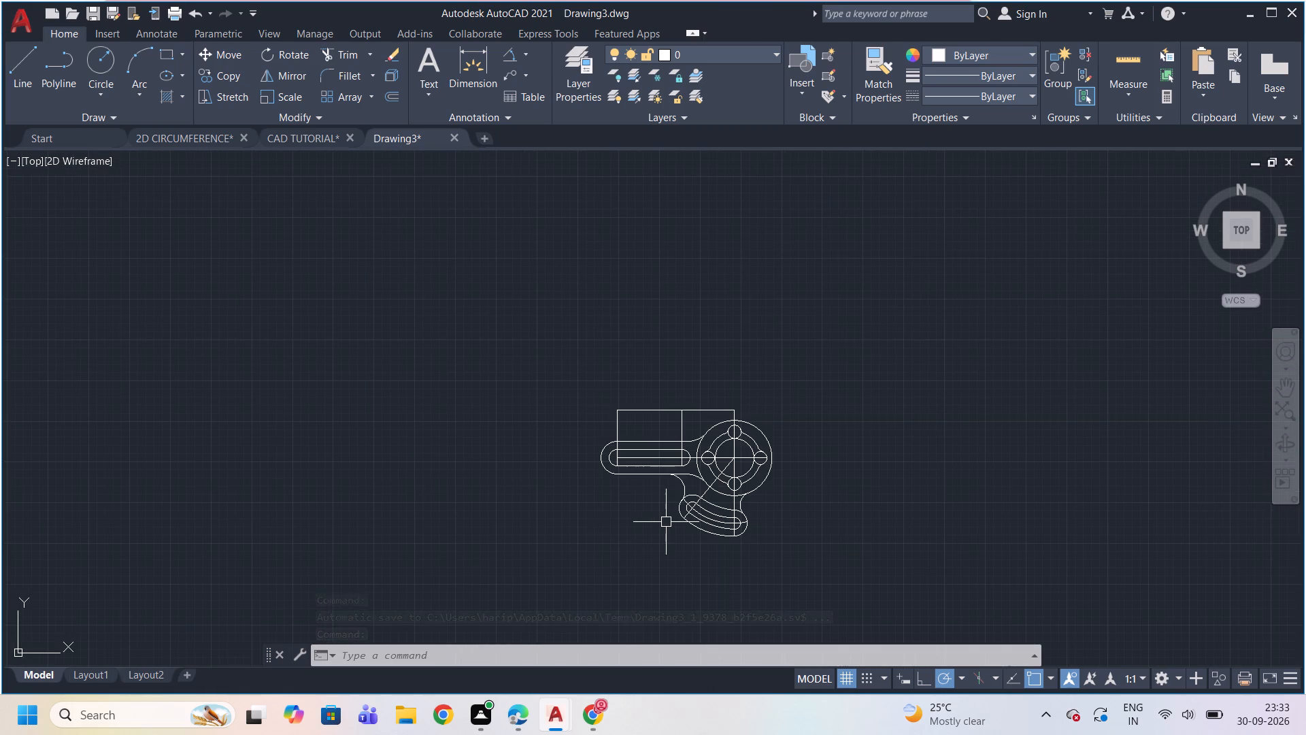
# Examine the flange circles, the arm's blend arcs and slot, and the curved slotted lobe up close and as a whole.
pyautogui.scroll(1, 666, 522)
pyautogui.scroll(-1, 666, 522)
pyautogui.scroll(2, 666, 520)
pyautogui.scroll(-2, 666, 520)
pyautogui.scroll(3, 756, 471)
pyautogui.scroll(-2, 742, 474)
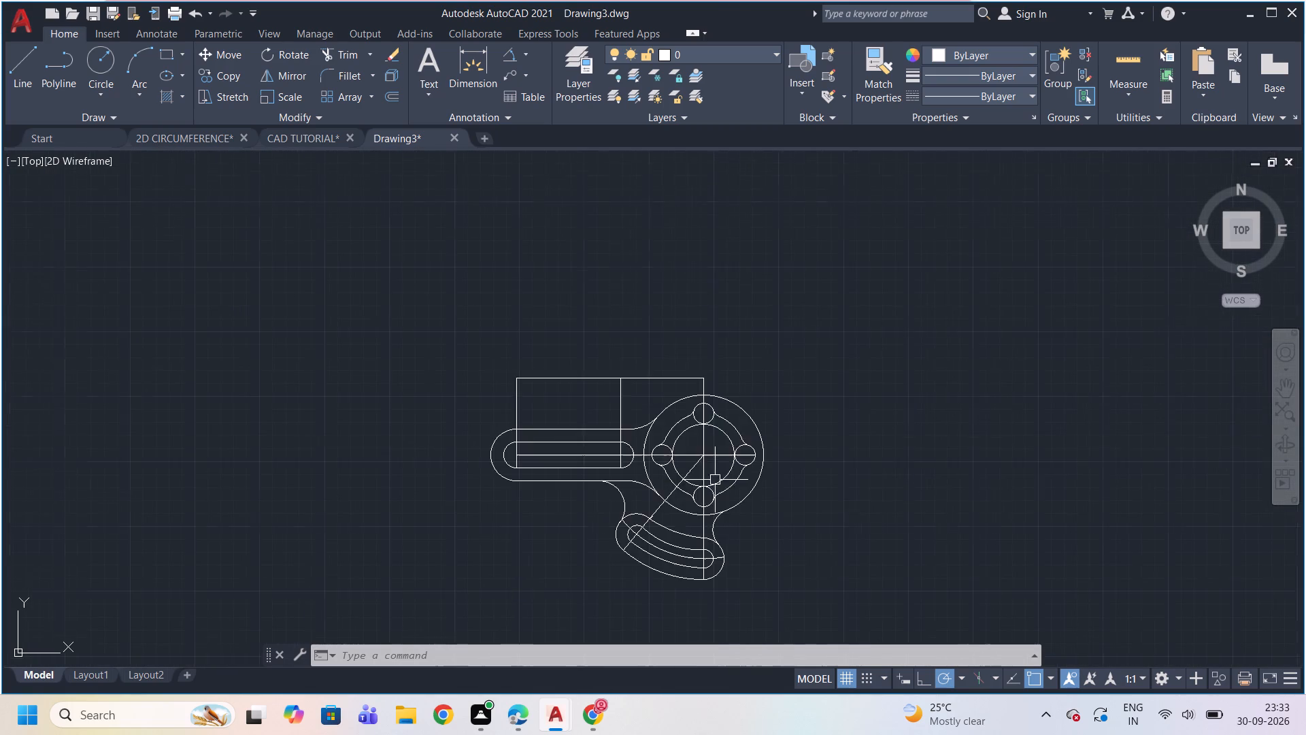
pyautogui.scroll(3, 645, 496)
pyautogui.scroll(-3, 643, 496)
pyautogui.scroll(3, 539, 531)
pyautogui.scroll(-3, 541, 528)
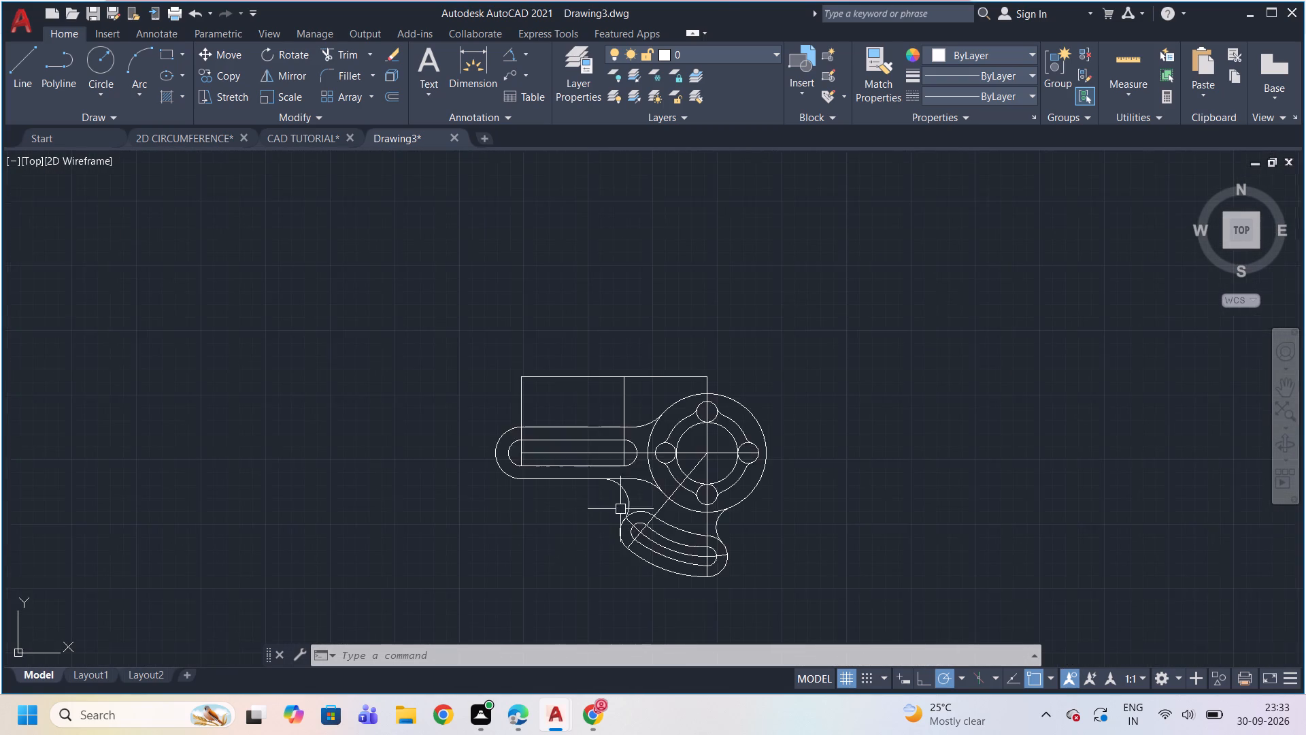
pyautogui.scroll(3, 647, 541)
pyautogui.scroll(-3, 647, 541)
pyautogui.scroll(4, 634, 540)
pyautogui.scroll(-4, 634, 539)
pyautogui.scroll(4, 704, 559)
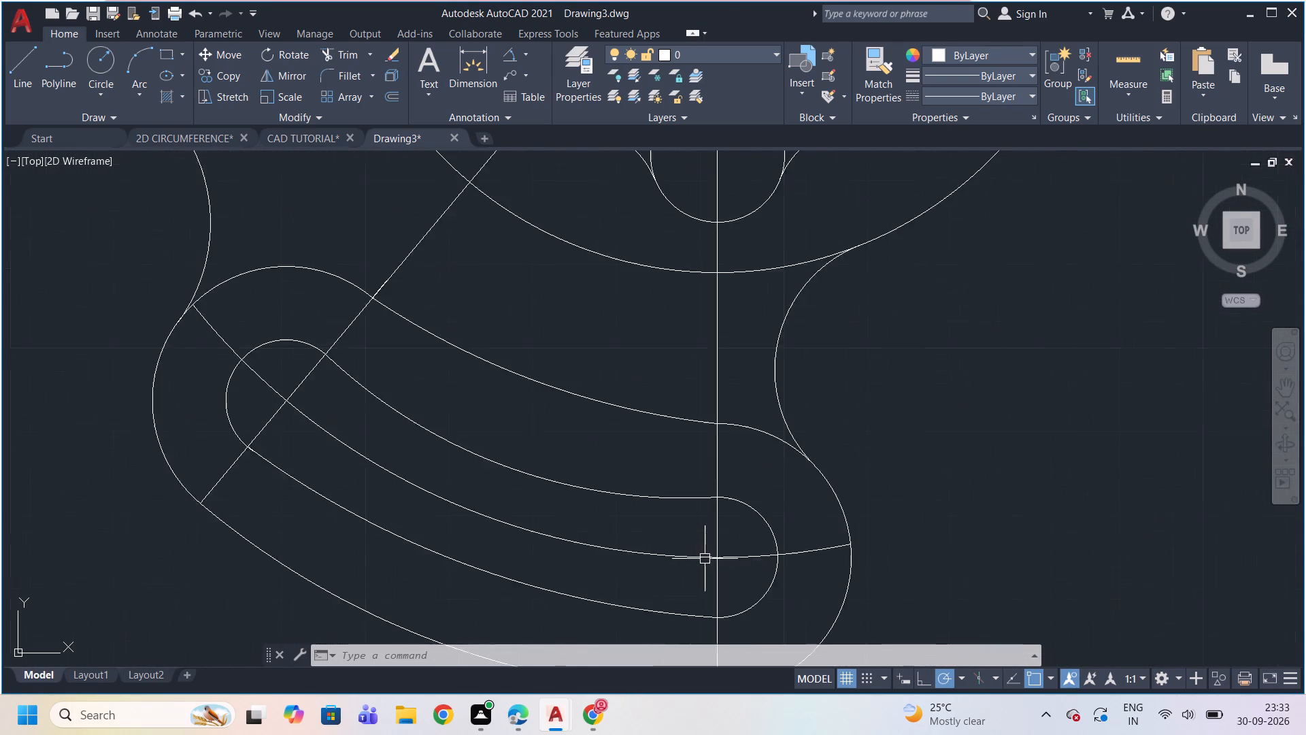
pyautogui.scroll(-3, 705, 558)
pyautogui.scroll(4, 774, 374)
pyautogui.scroll(-4, 773, 372)
pyautogui.scroll(4, 598, 348)
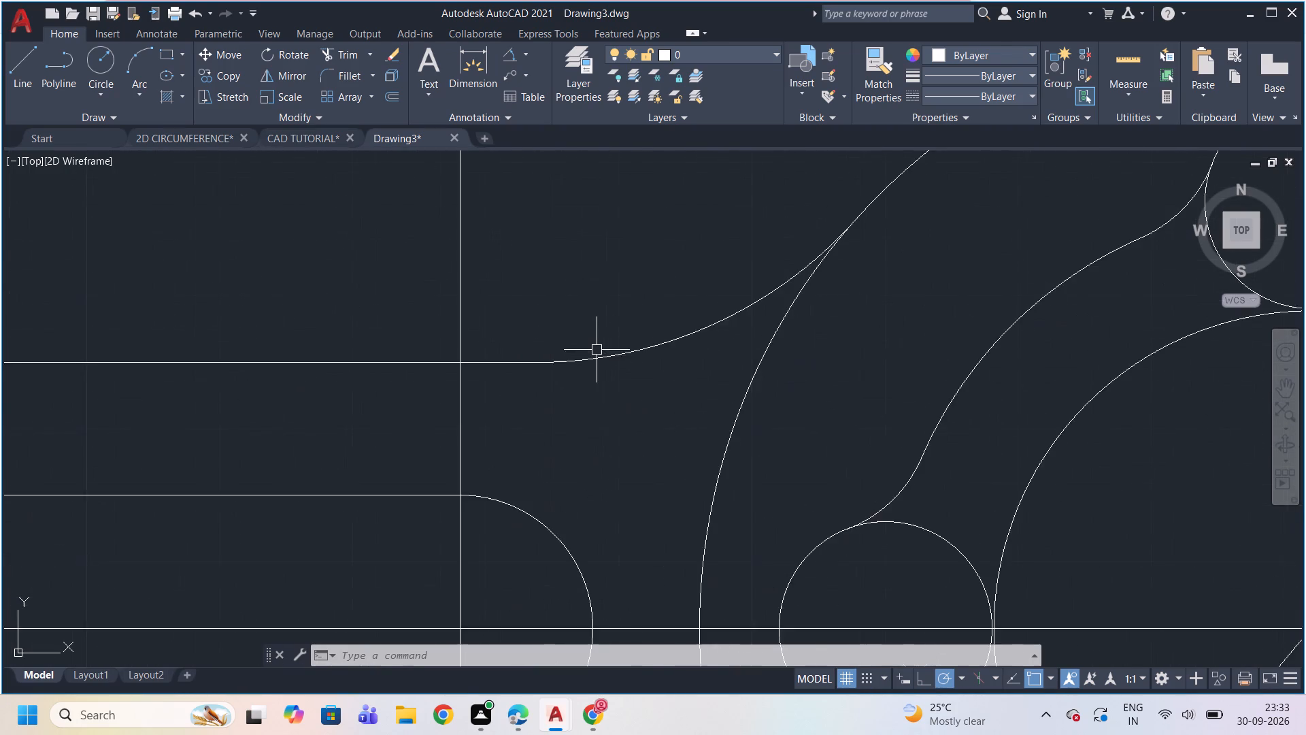
pyautogui.scroll(-4, 597, 350)
pyautogui.scroll(4, 631, 387)
pyautogui.scroll(-4, 631, 389)
pyautogui.scroll(4, 618, 465)
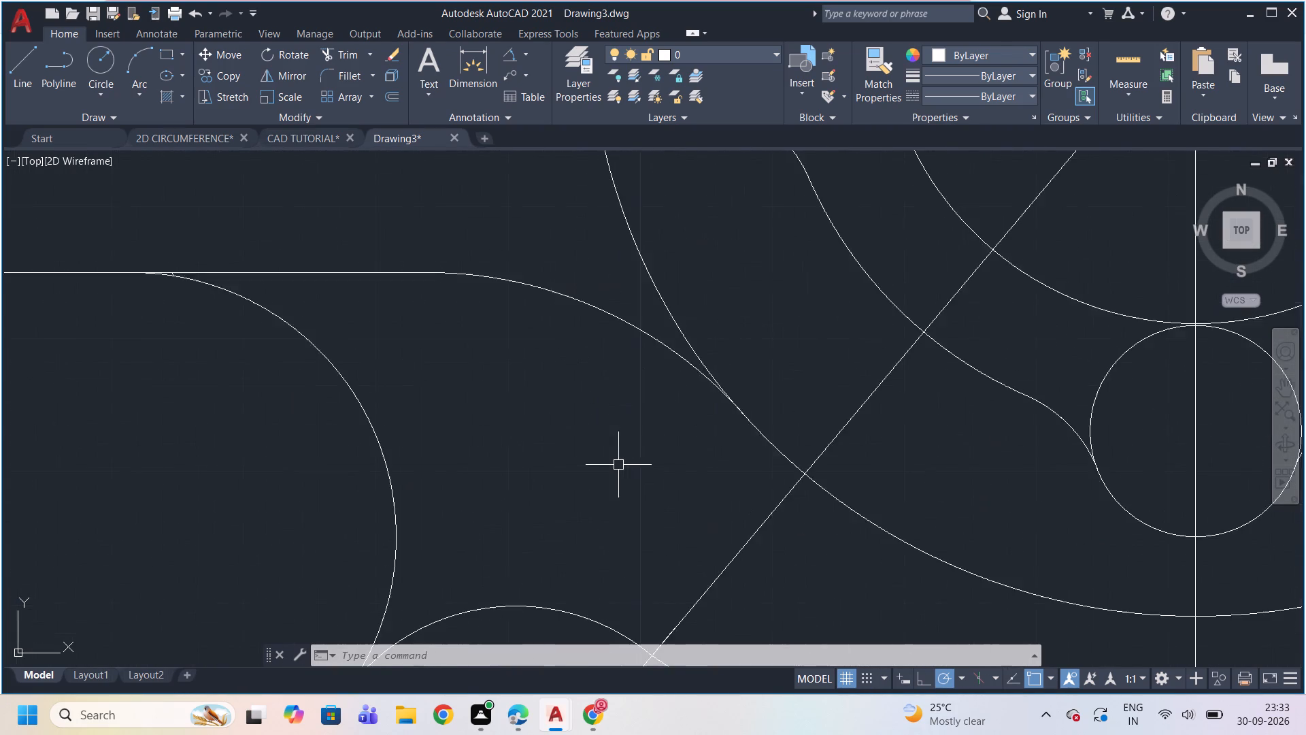
pyautogui.scroll(-4, 618, 465)
pyautogui.scroll(4, 650, 530)
pyautogui.scroll(-4, 650, 530)
pyautogui.scroll(3, 667, 382)
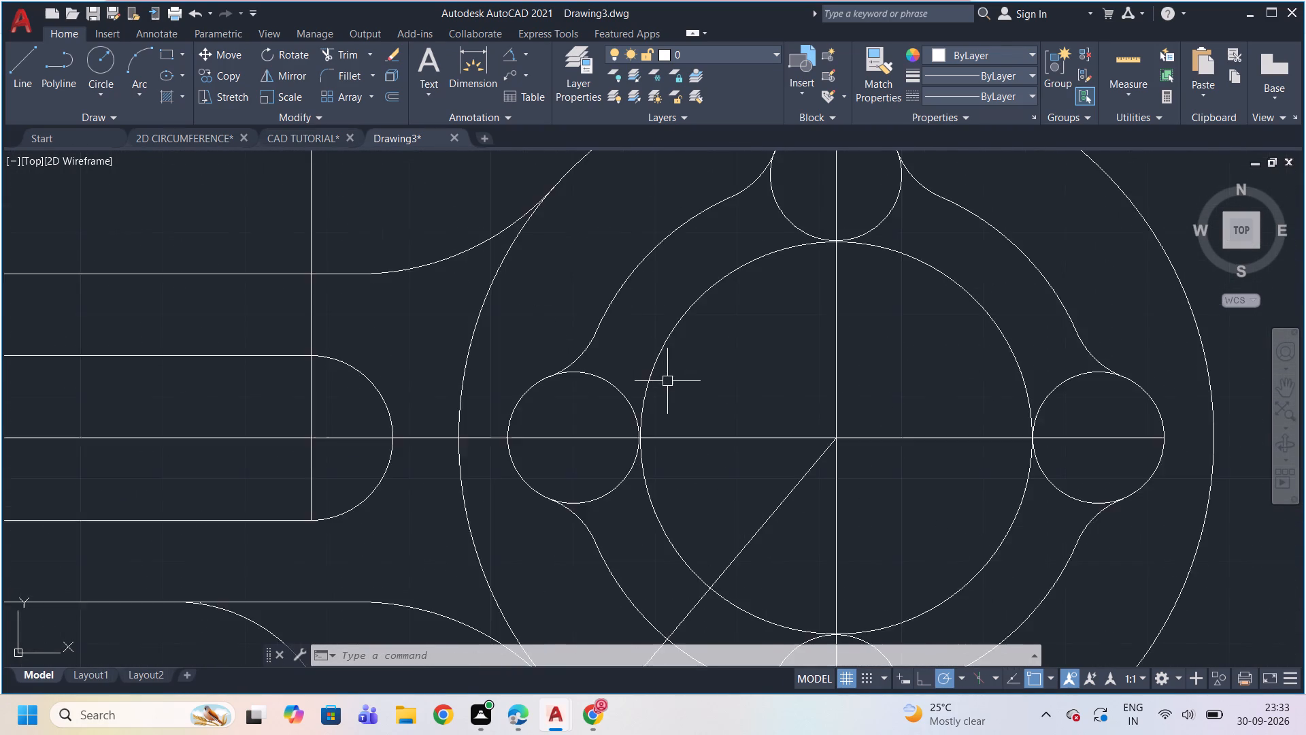
pyautogui.scroll(-3, 667, 381)
pyautogui.scroll(3, 597, 381)
pyautogui.scroll(-3, 597, 382)
pyautogui.scroll(3, 537, 389)
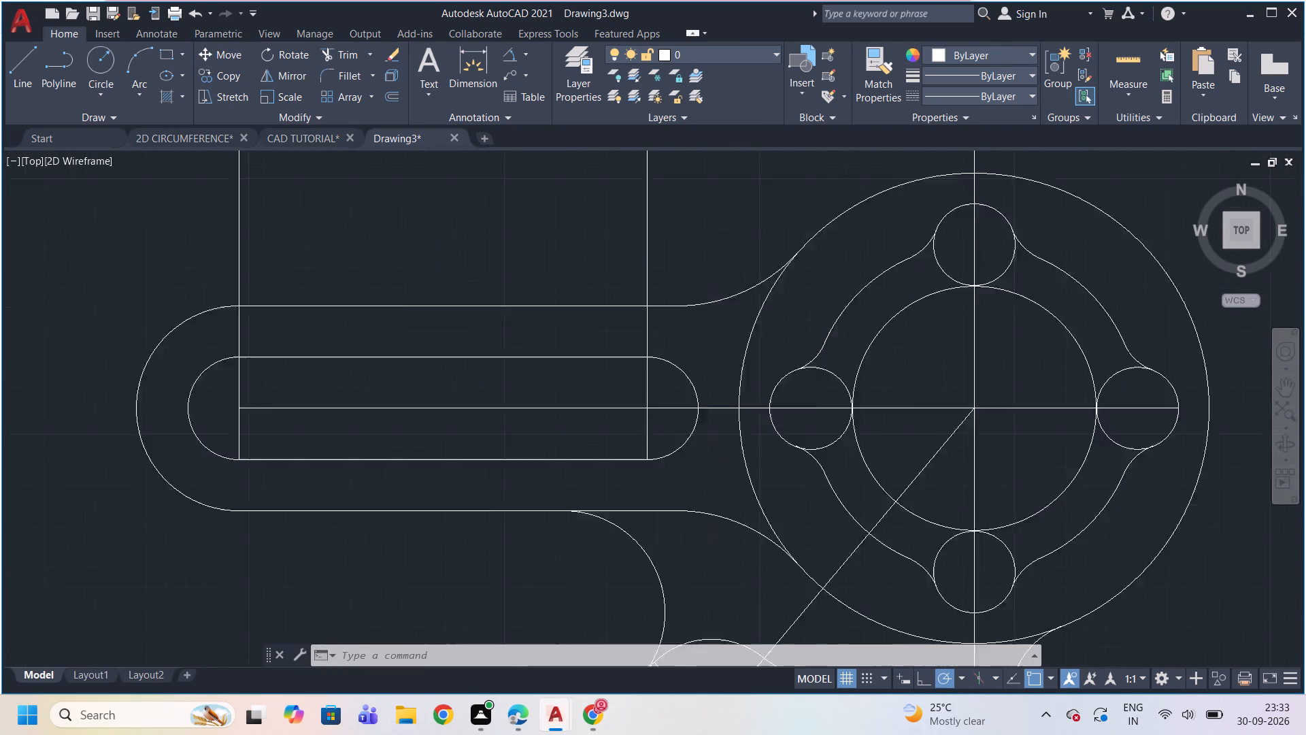
pyautogui.scroll(1, 537, 391)
pyautogui.scroll(-4, 537, 391)
pyautogui.scroll(4, 498, 399)
pyautogui.scroll(-4, 495, 399)
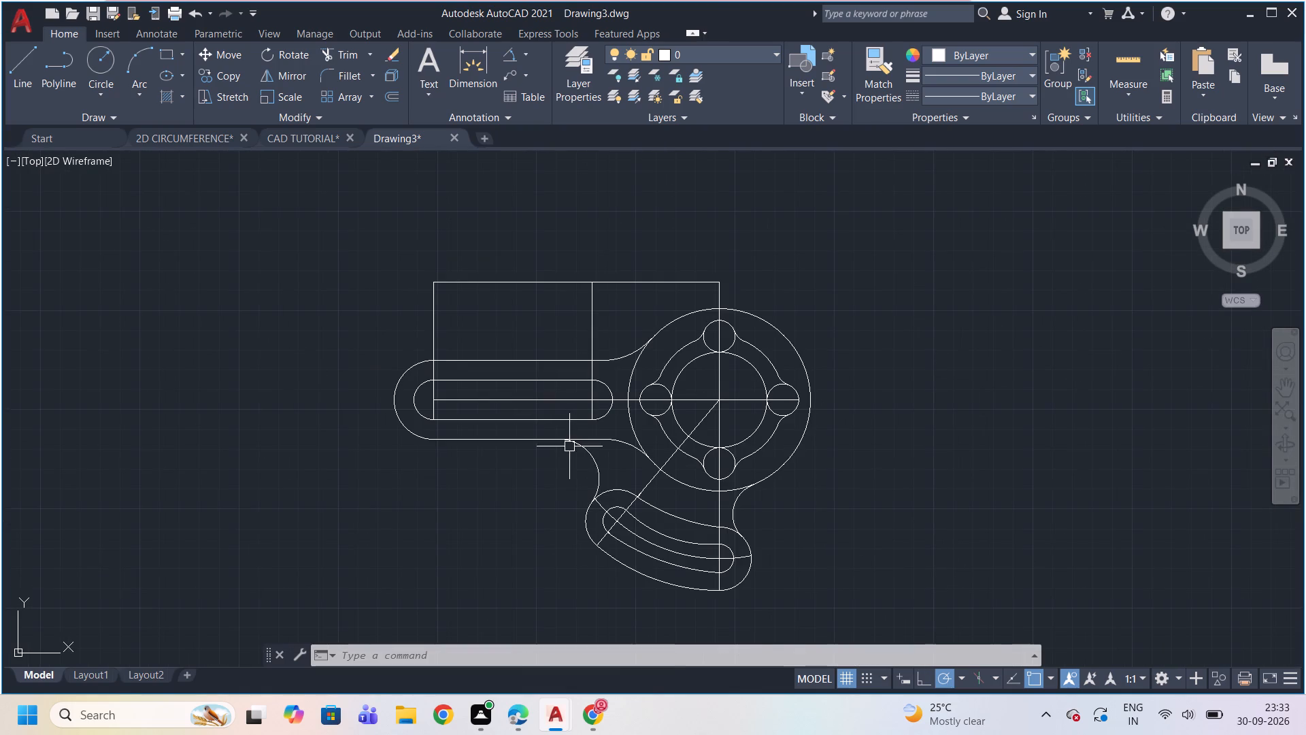
pyautogui.scroll(1, 571, 473)
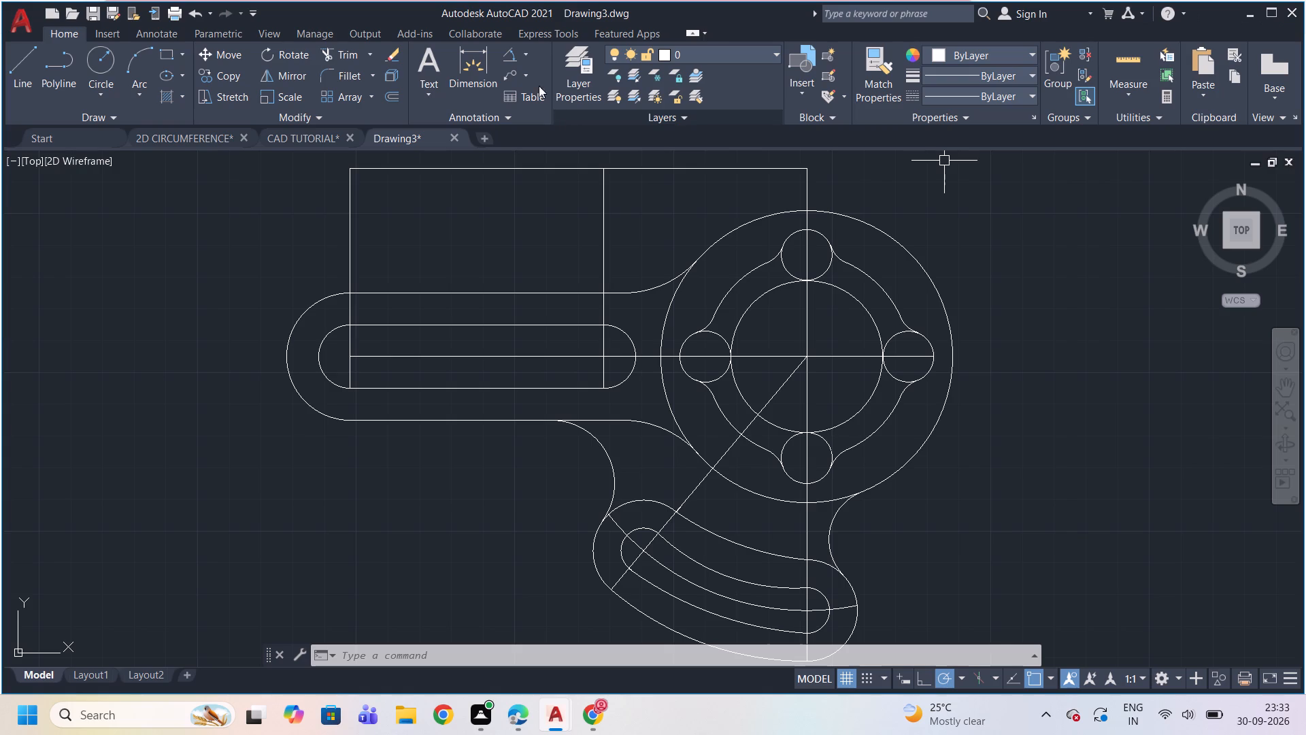
pyautogui.scroll(-1, 21, 70)
pyautogui.scroll(-1, 403, 376)
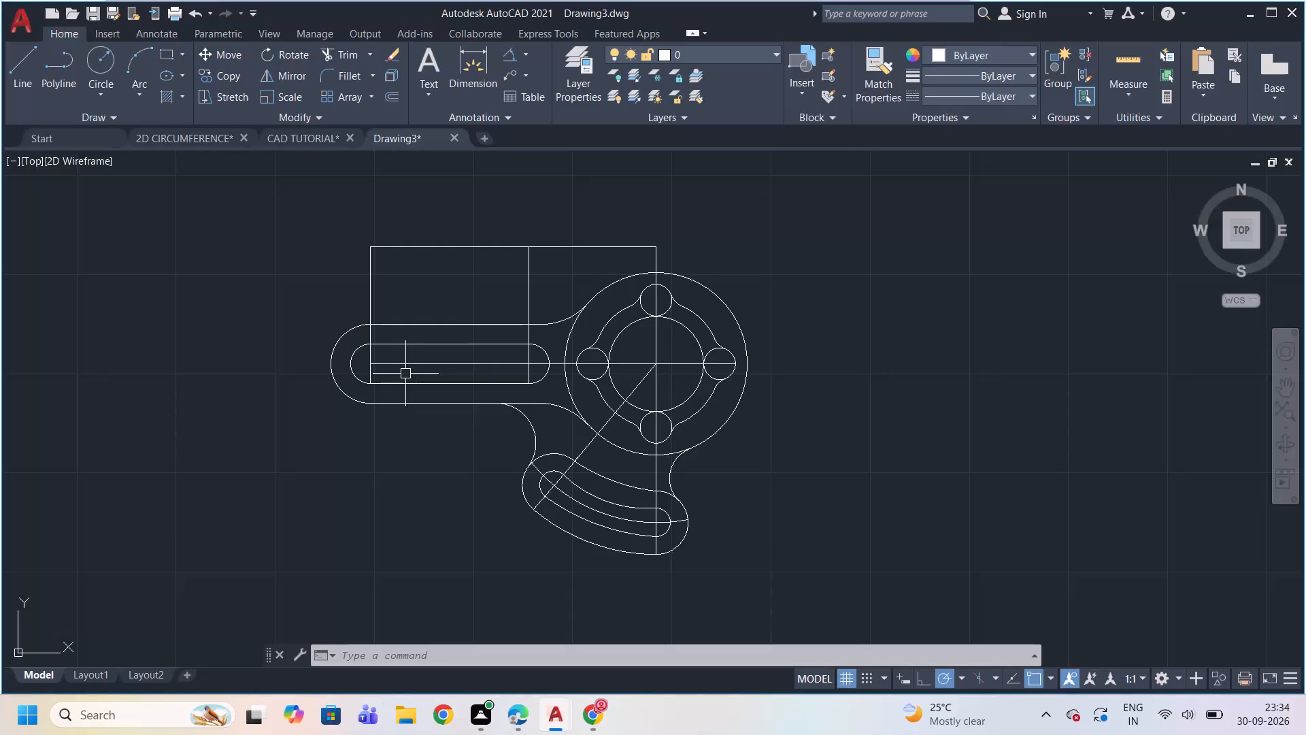
# Trim the flange's outer circle where it crosses the arm, removing the arc pieces above and below the arm's centreline.
pyautogui.scroll(-1, 403, 374)
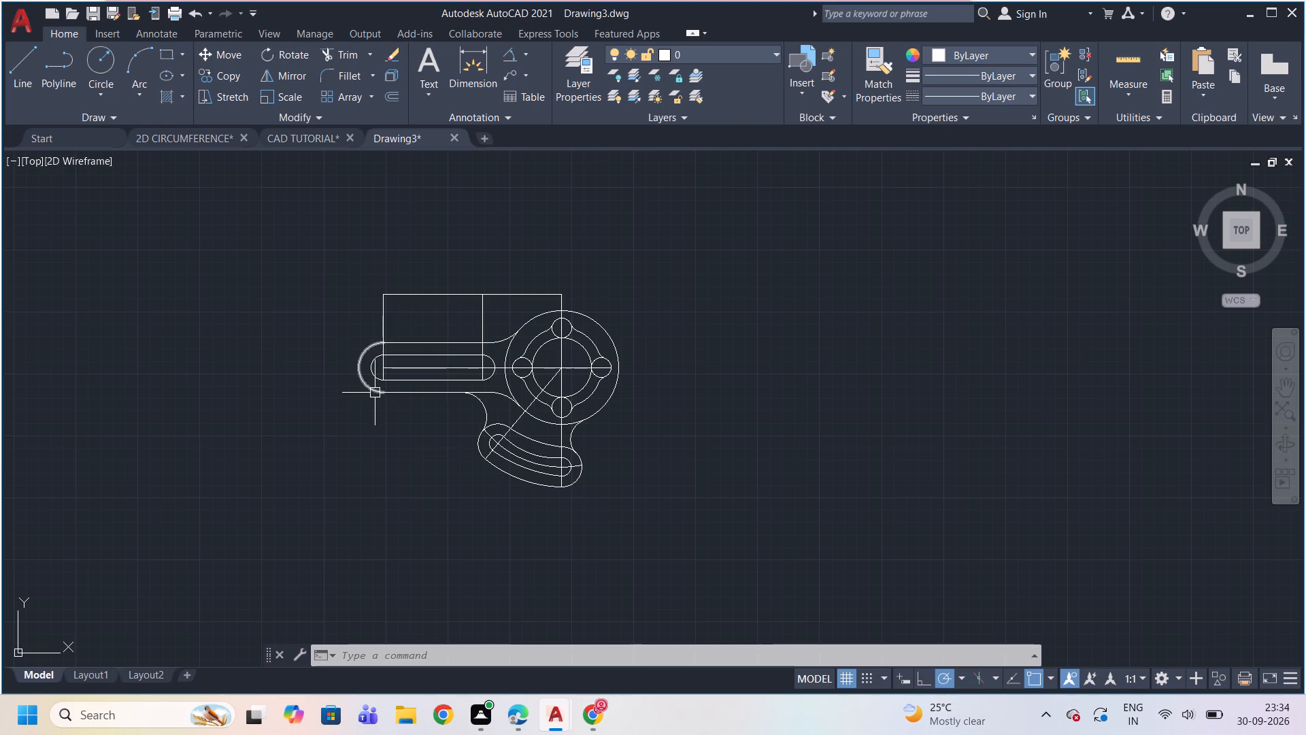
pyautogui.scroll(1, 375, 392)
pyautogui.scroll(1, 483, 387)
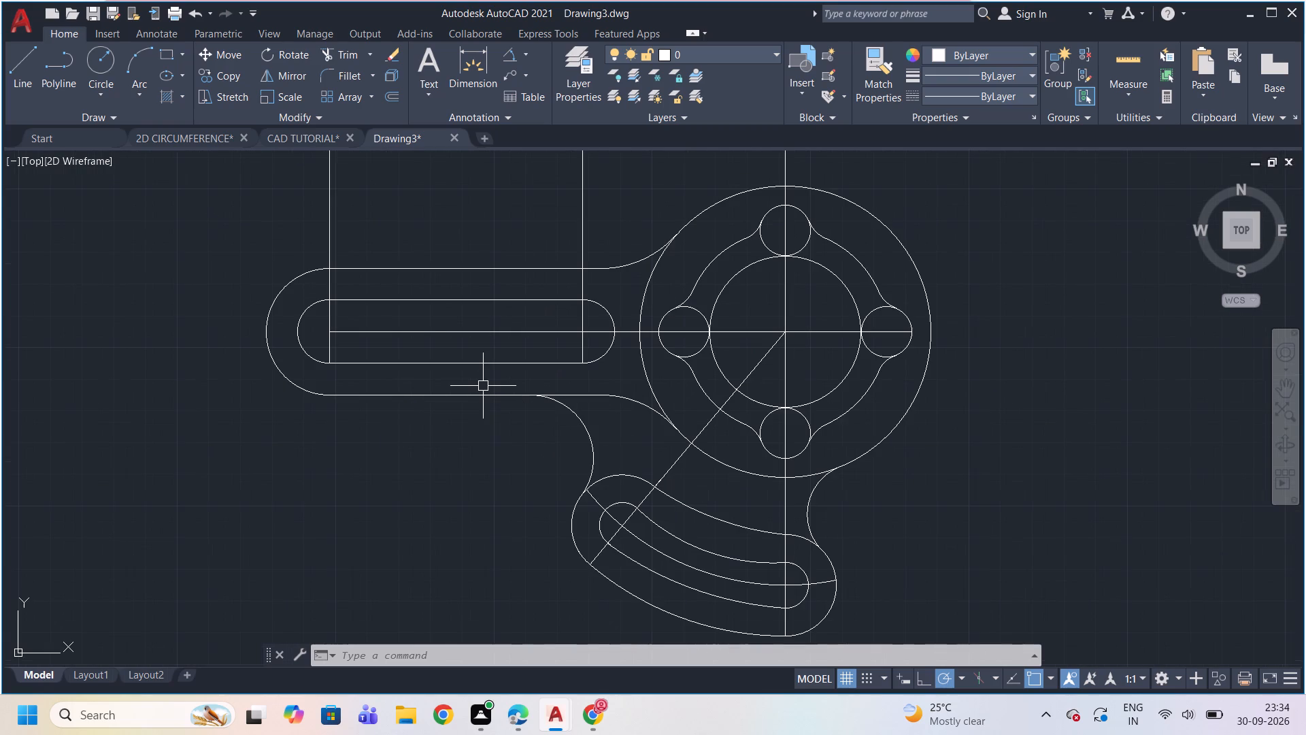
pyautogui.write('TR')
pyautogui.press('Return')
pyautogui.press('Return')
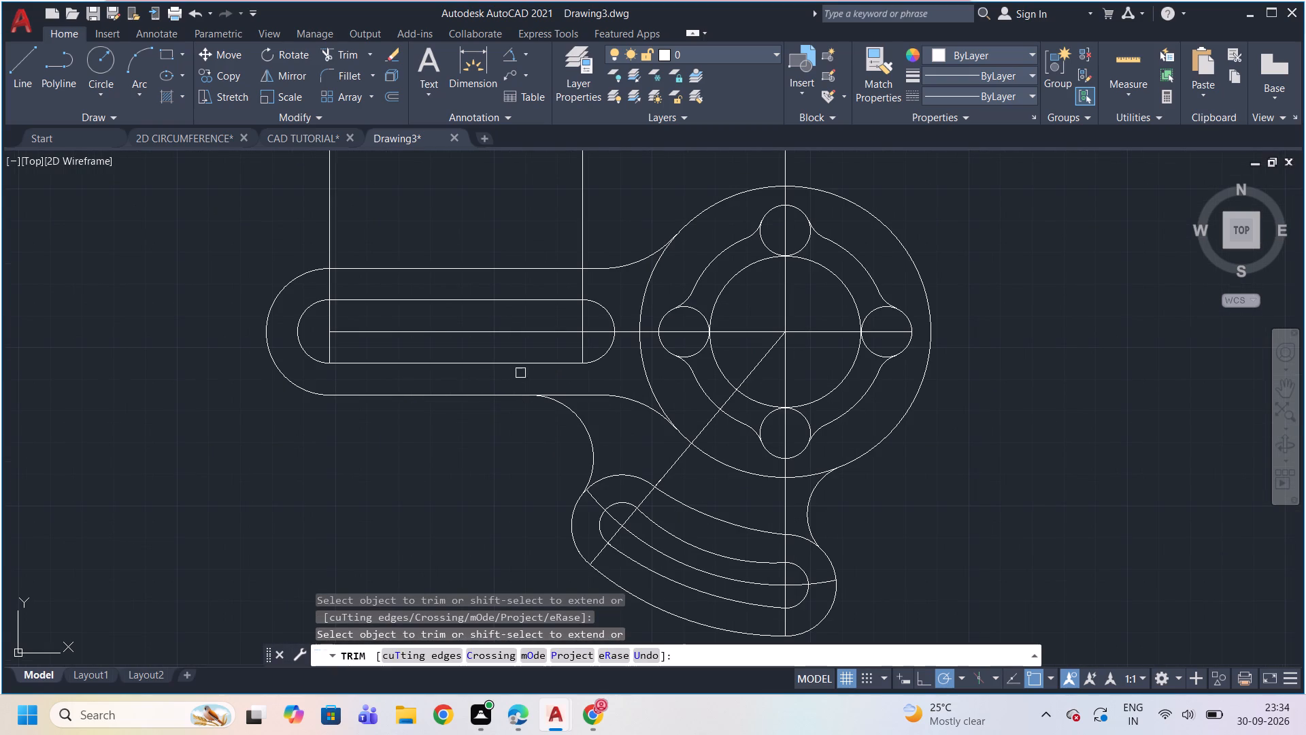
pyautogui.click(645, 290)
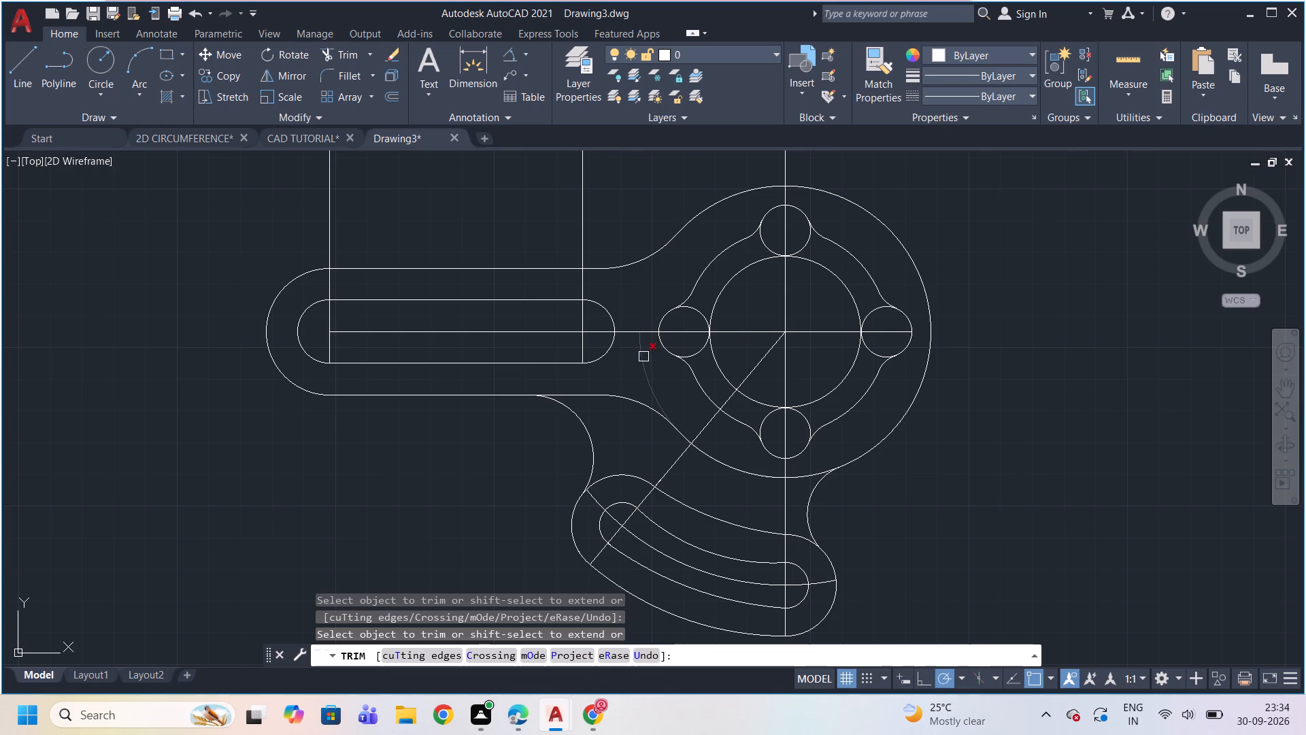
pyautogui.click(639, 356)
pyautogui.press('Escape')
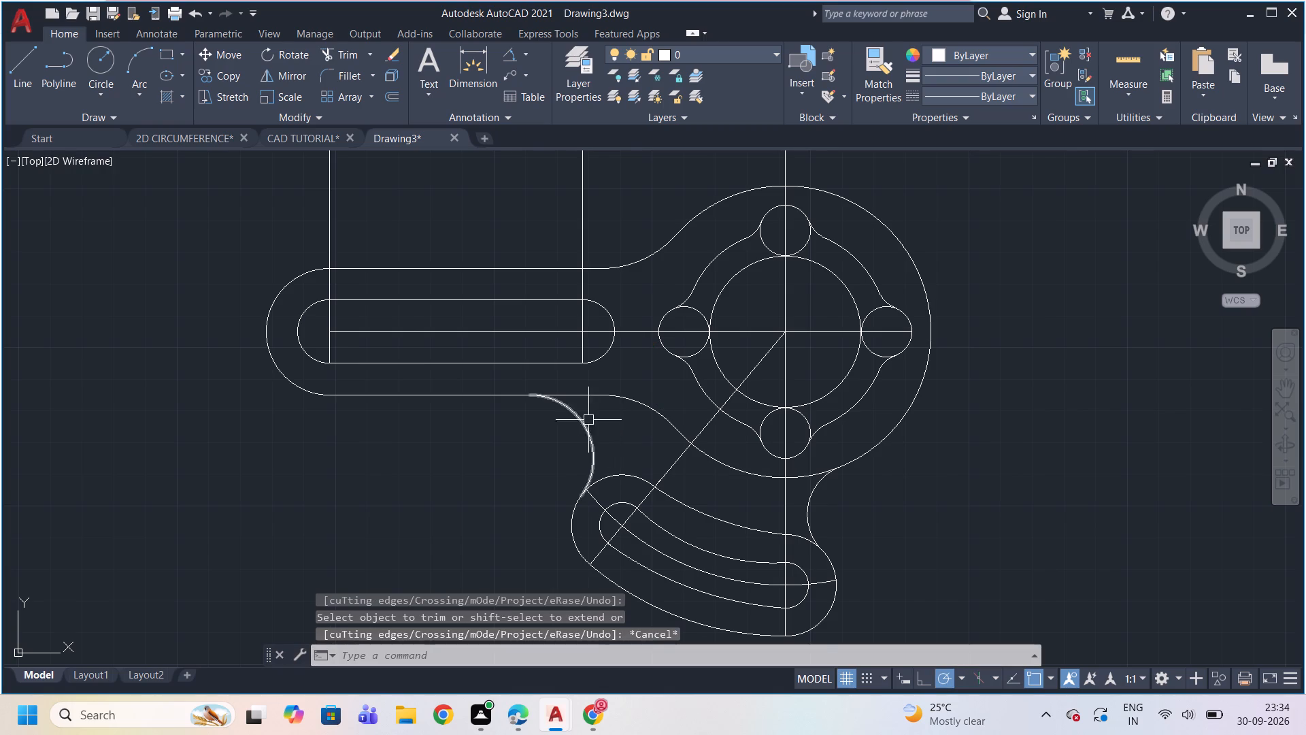
# Add a linear dimension above the arm between the two vertical construction lines through the slot's end centres.
pyautogui.scroll(-1, 588, 420)
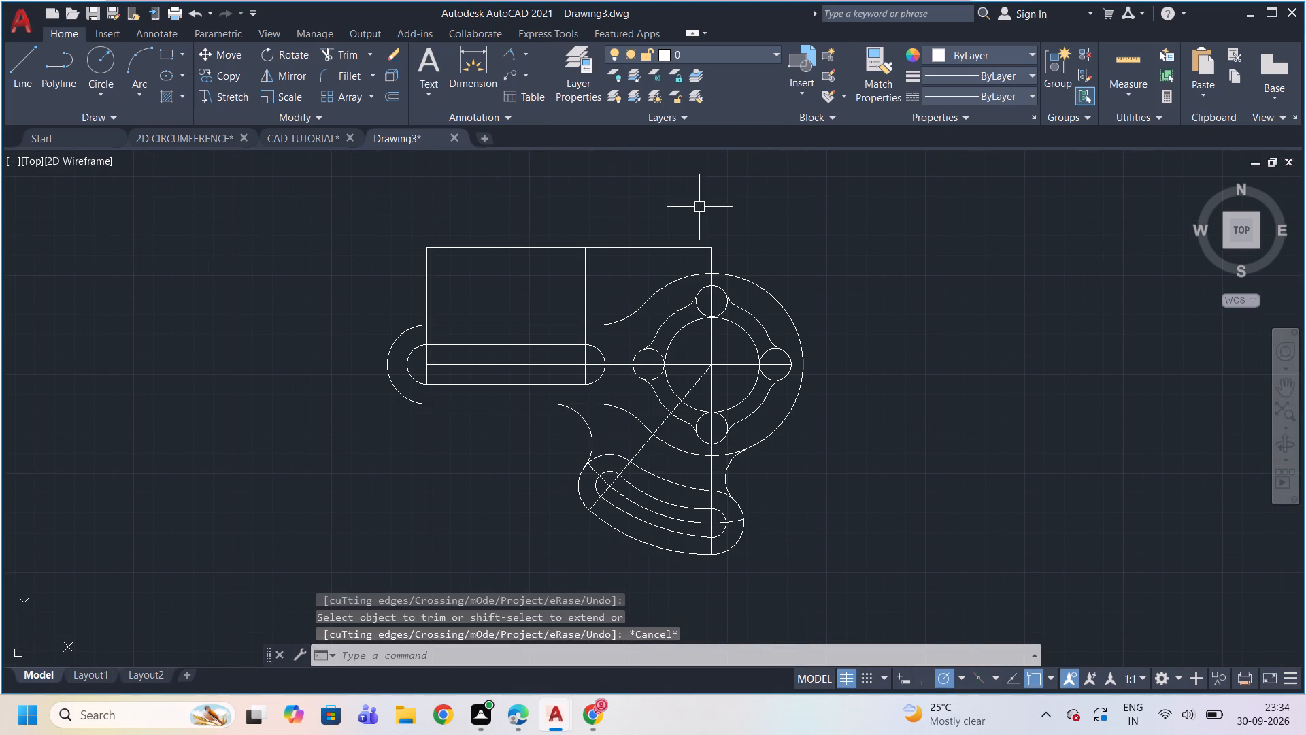
pyautogui.click(522, 51)
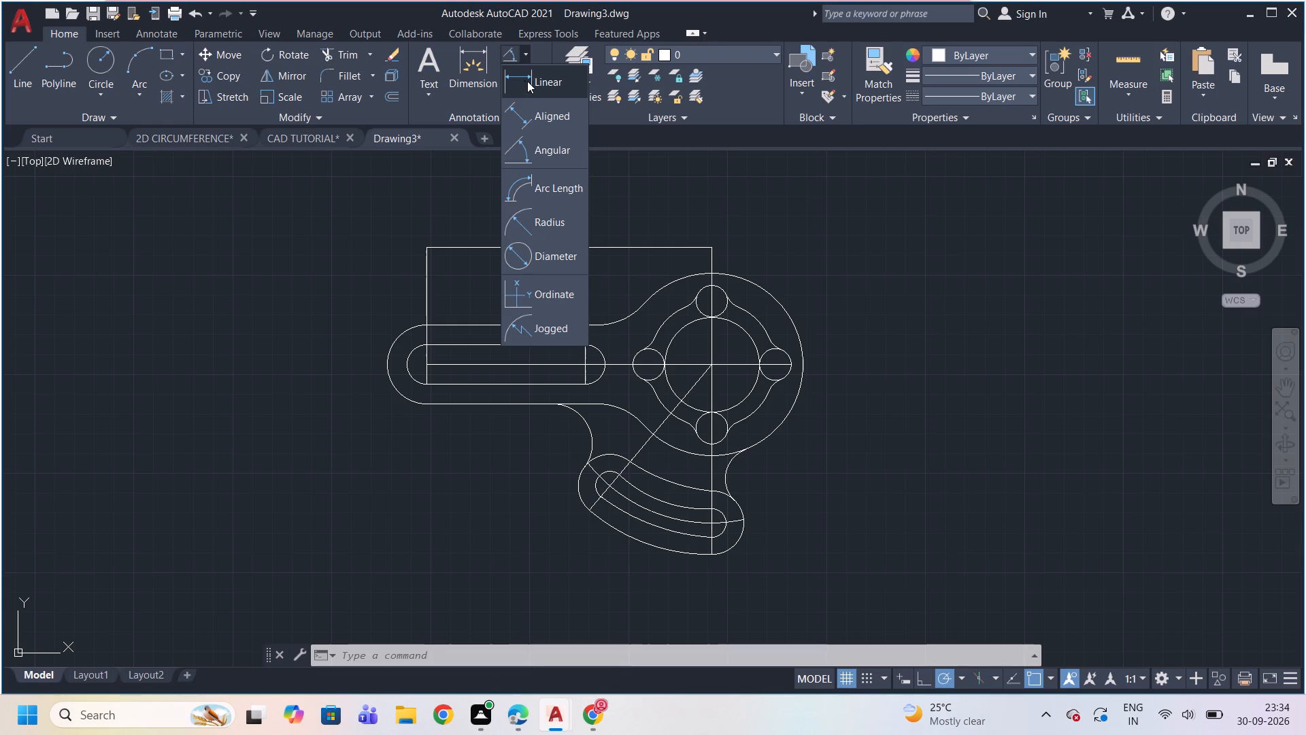
pyautogui.click(540, 81)
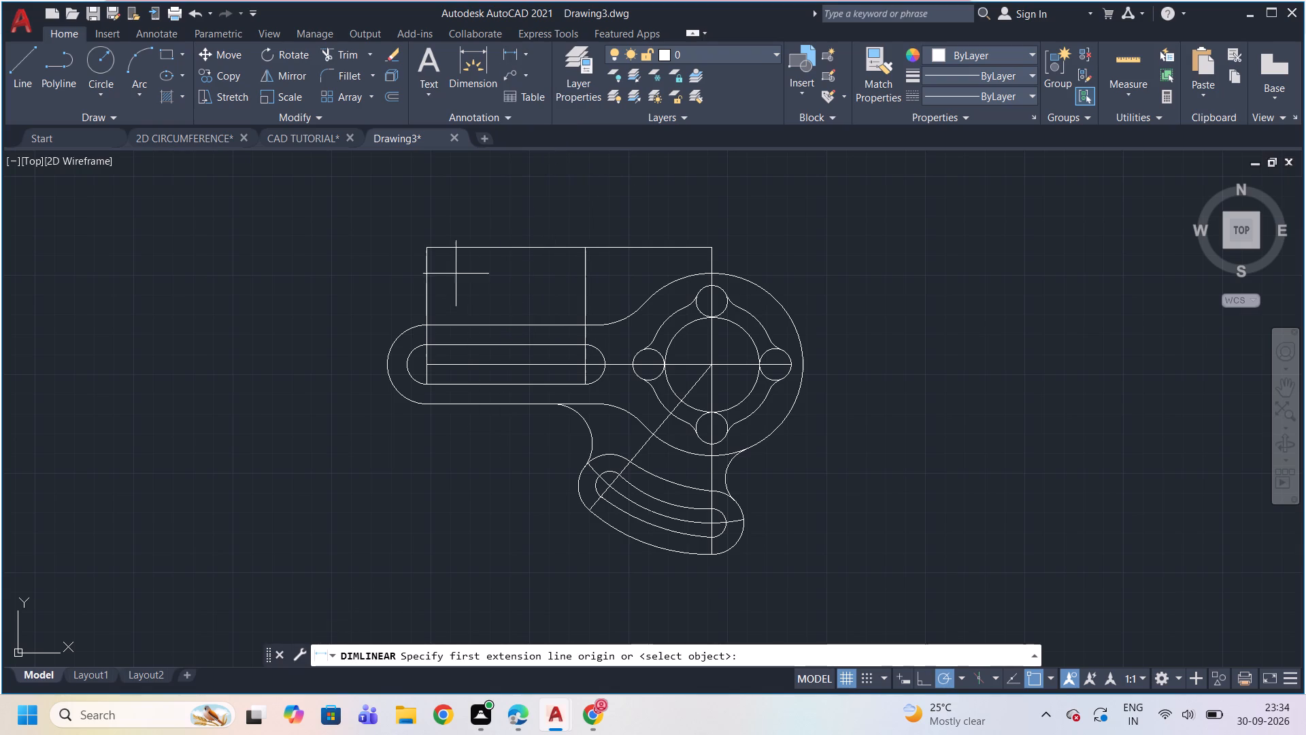
pyautogui.click(428, 252)
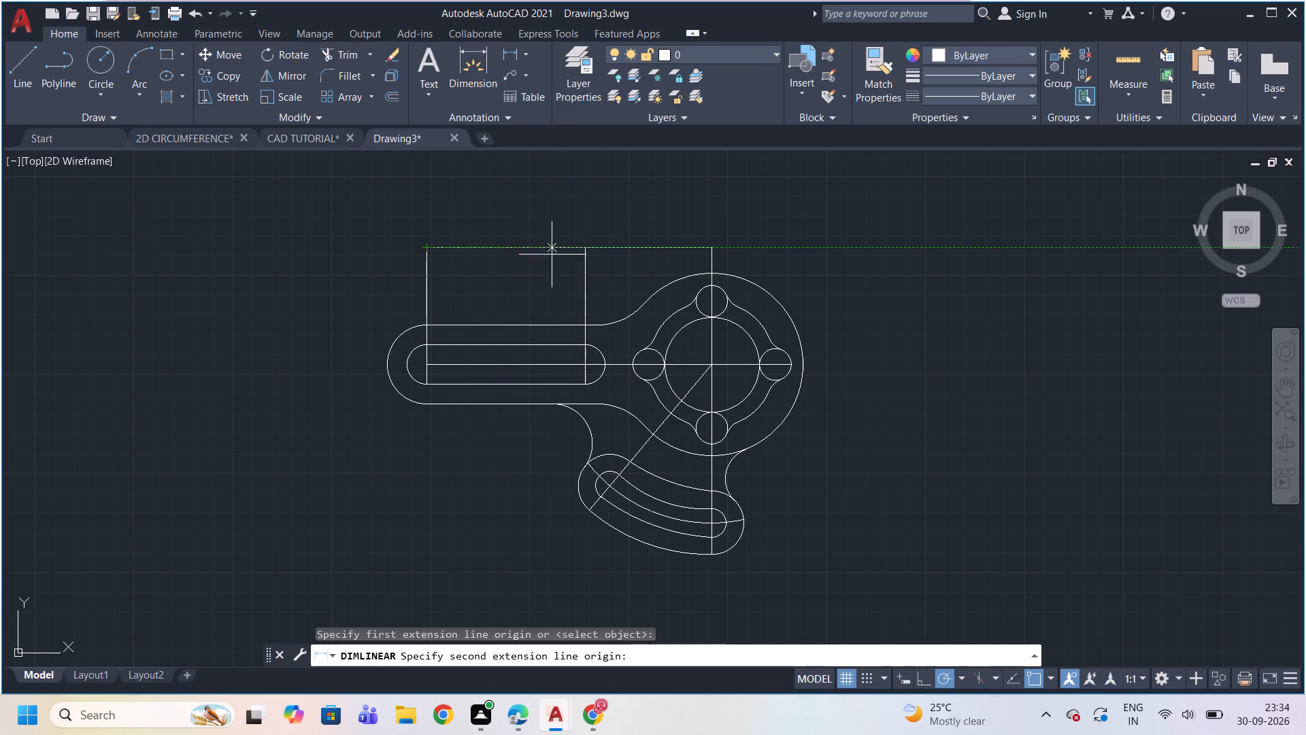
pyautogui.click(584, 248)
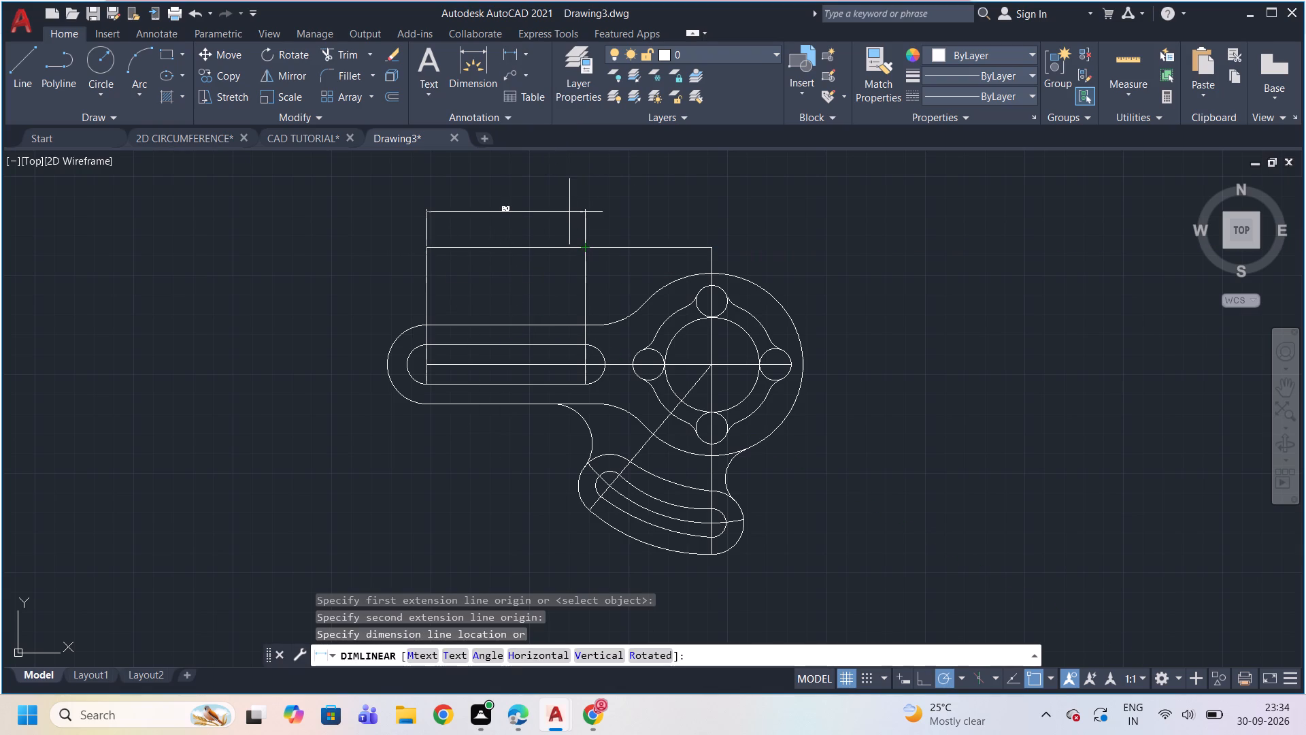
pyautogui.scroll(1, 569, 211)
pyautogui.click(569, 211)
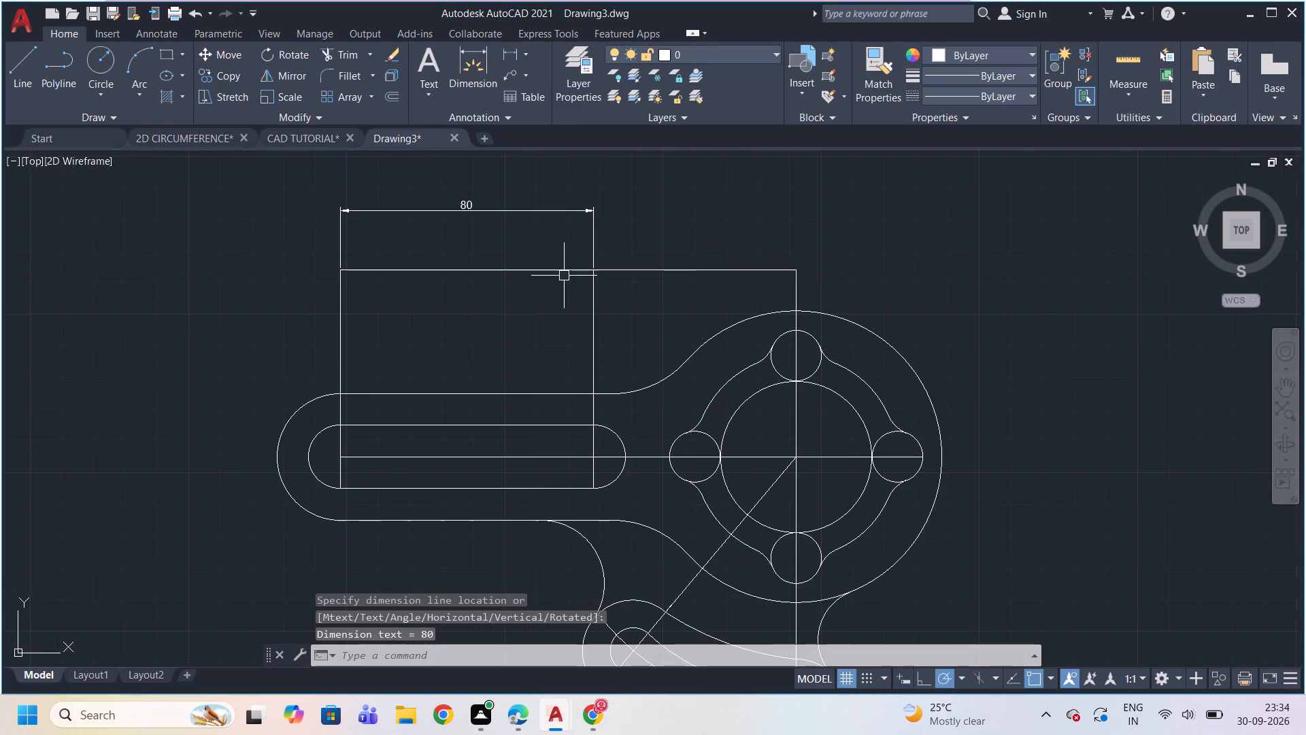
# Add a linear dimension above the profile from the slot's inner vertical line to the flange's vertical centreline.
pyautogui.click(513, 50)
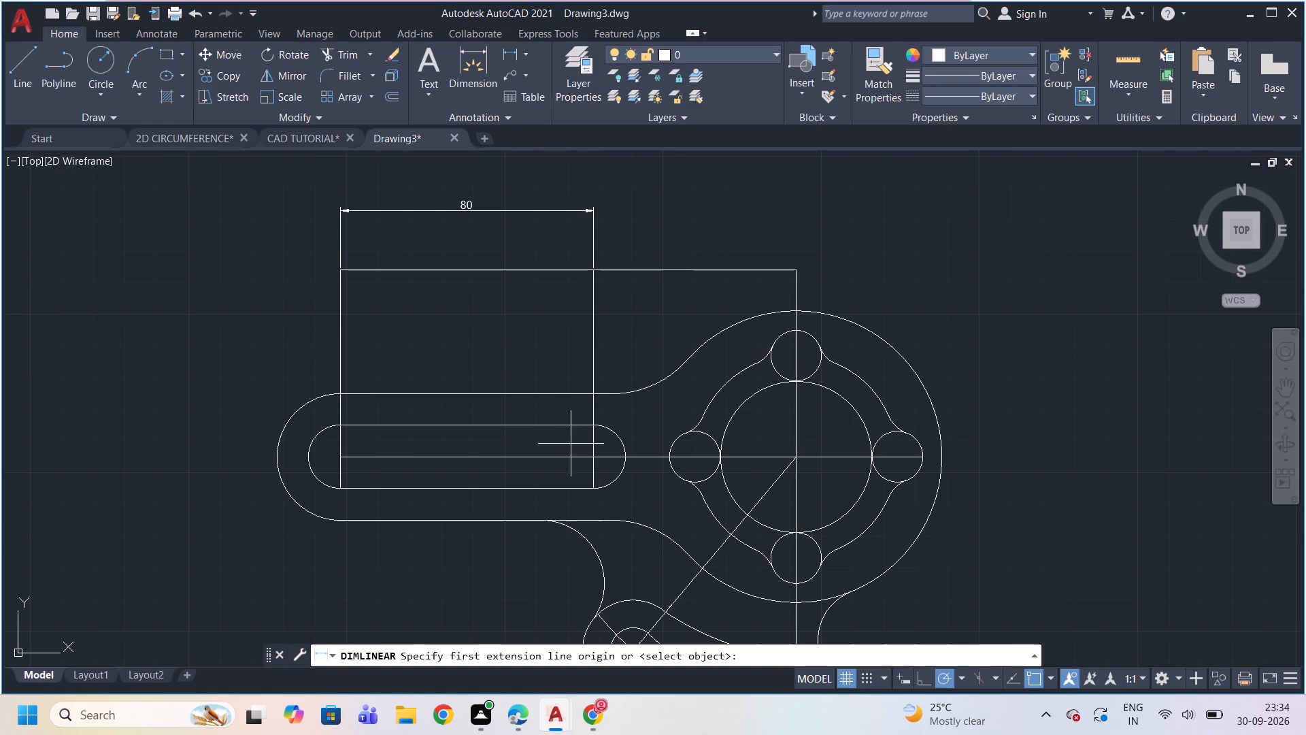
pyautogui.click(589, 272)
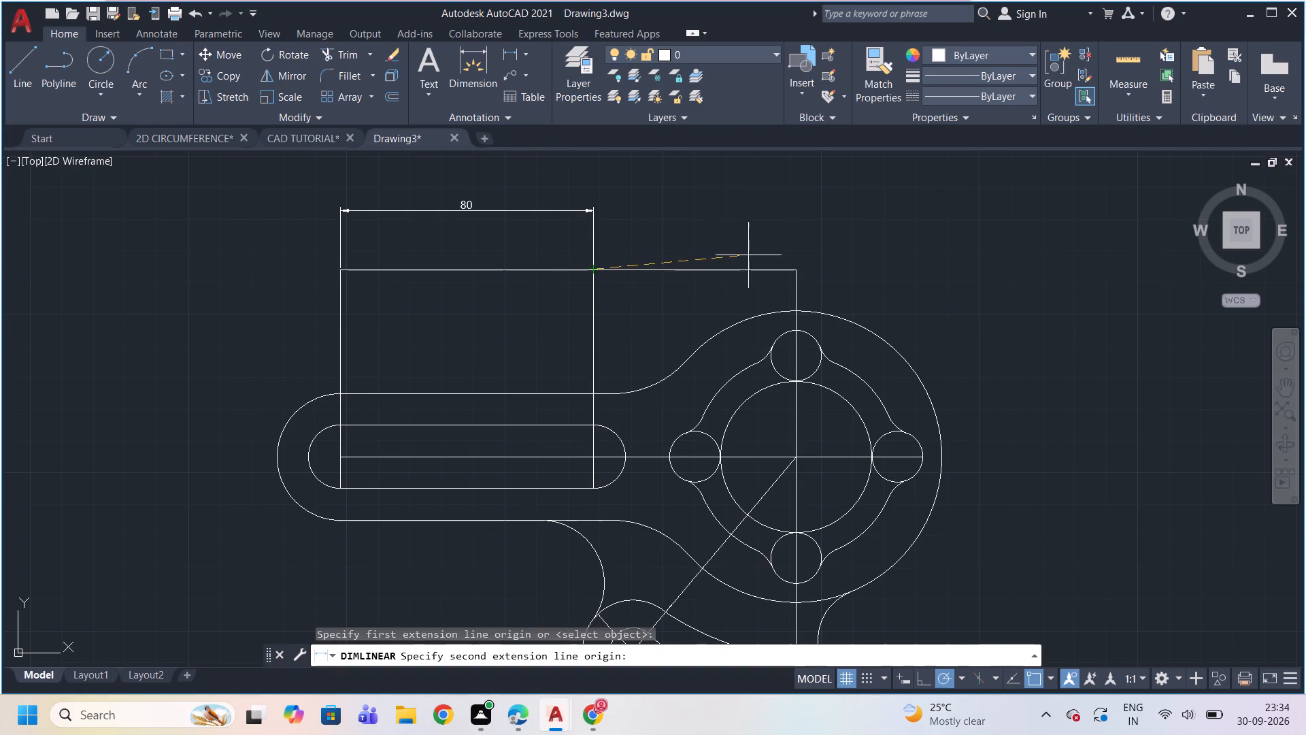
pyautogui.moveTo(796, 272); pyautogui.dragTo(791, 261)
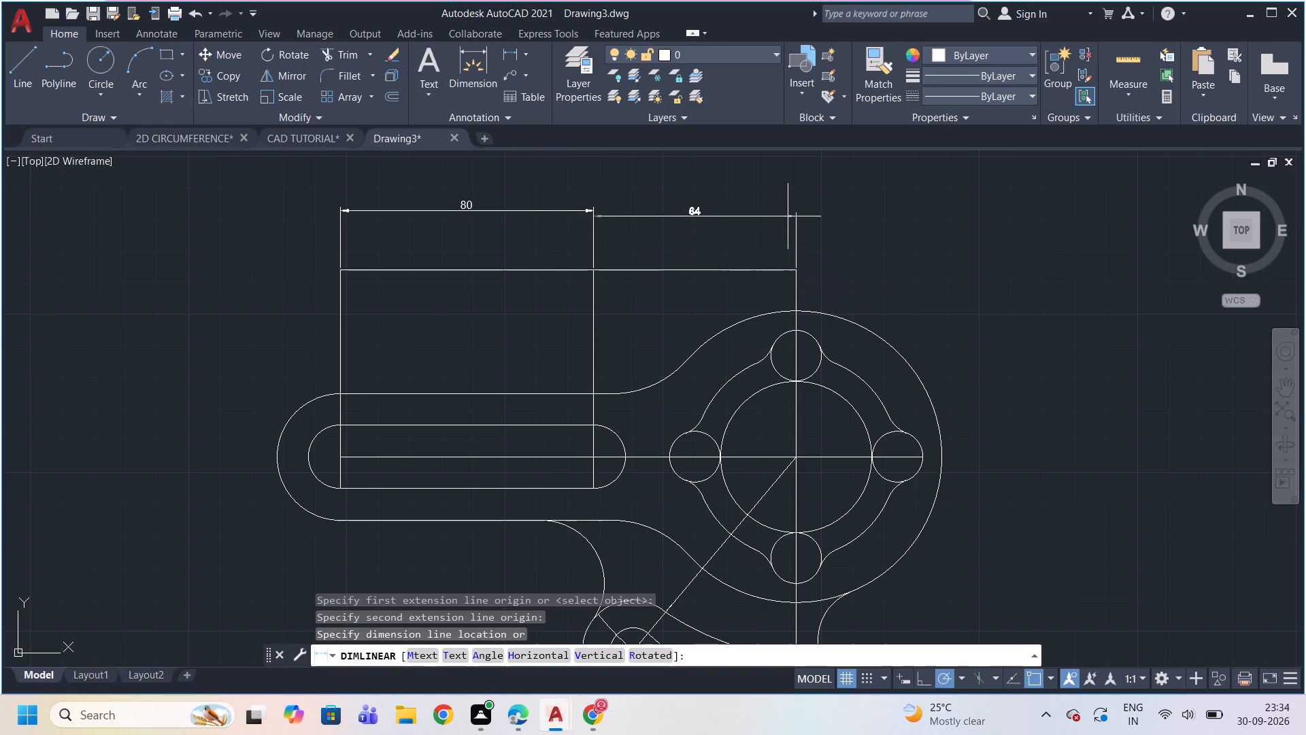
pyautogui.click(786, 205)
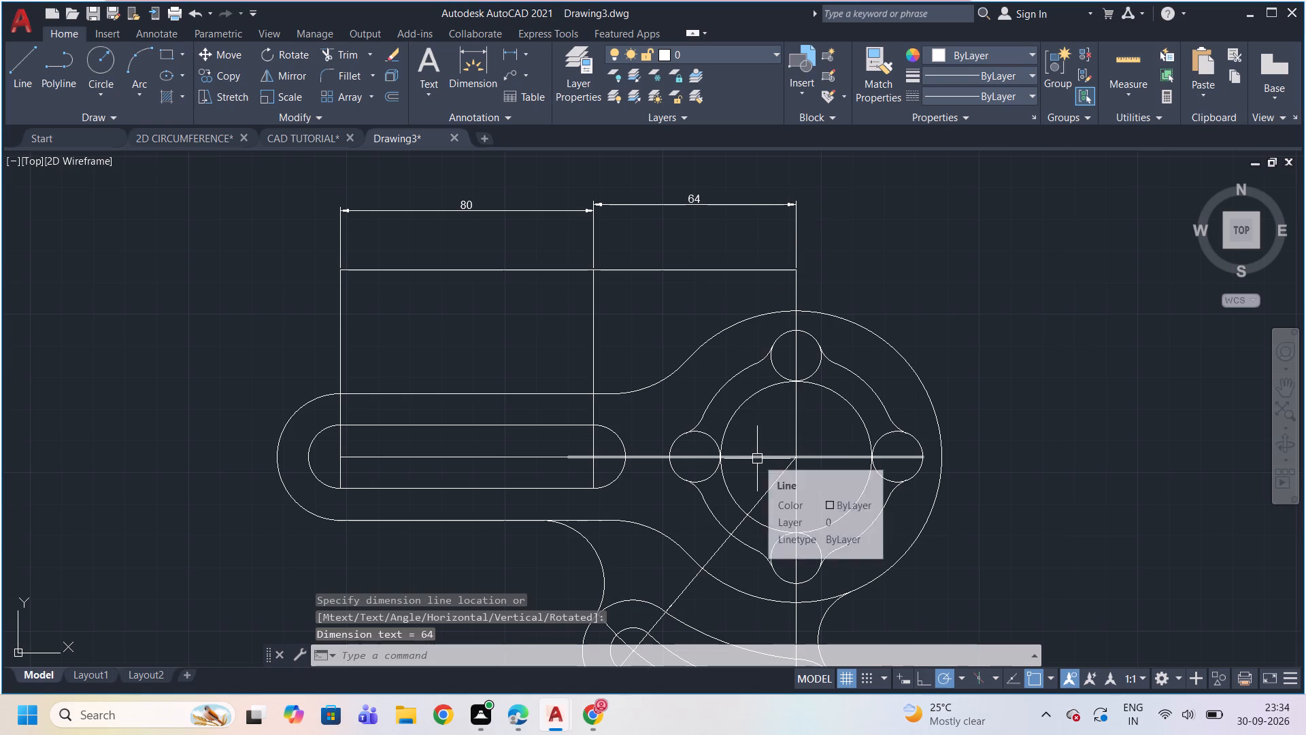
# Add an angular dimension below the curved lobe between the slanted centreline and the flange's vertical centreline.
pyautogui.scroll(-2, 667, 448)
pyautogui.scroll(2, 680, 543)
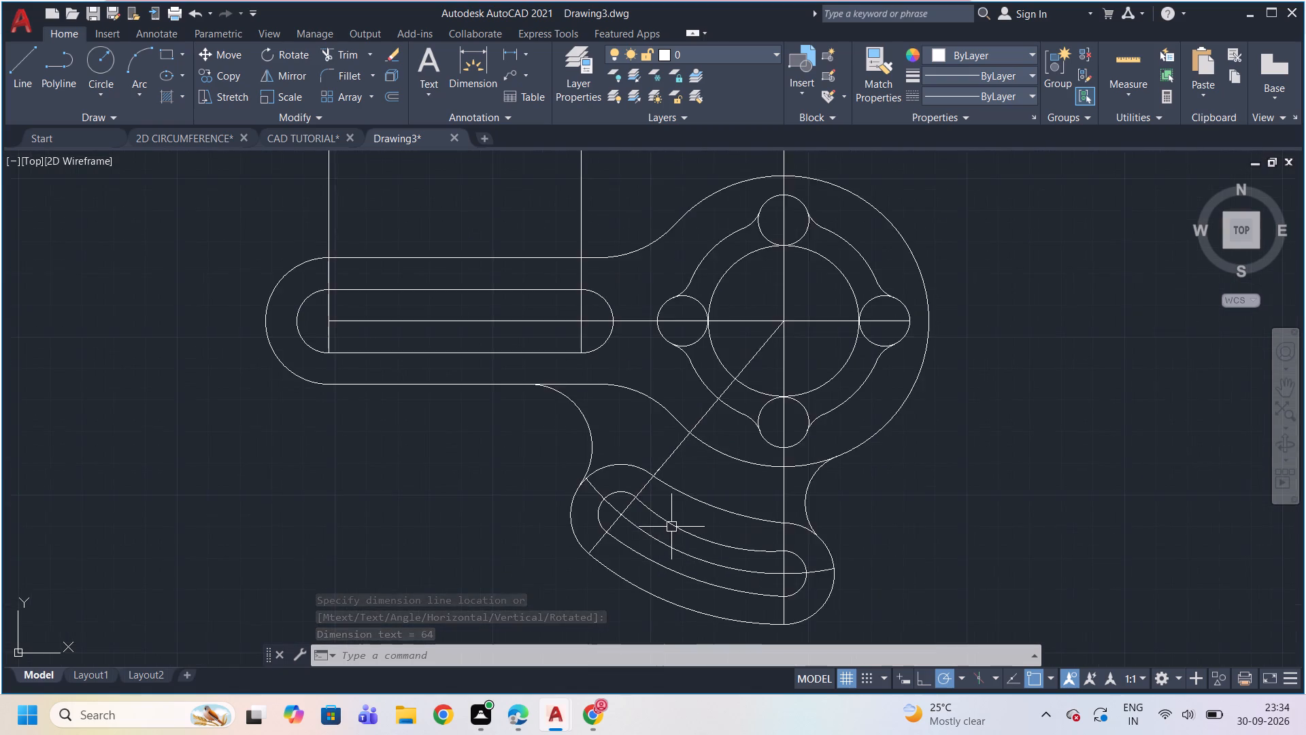
pyautogui.scroll(-2, 671, 527)
pyautogui.scroll(1, 658, 602)
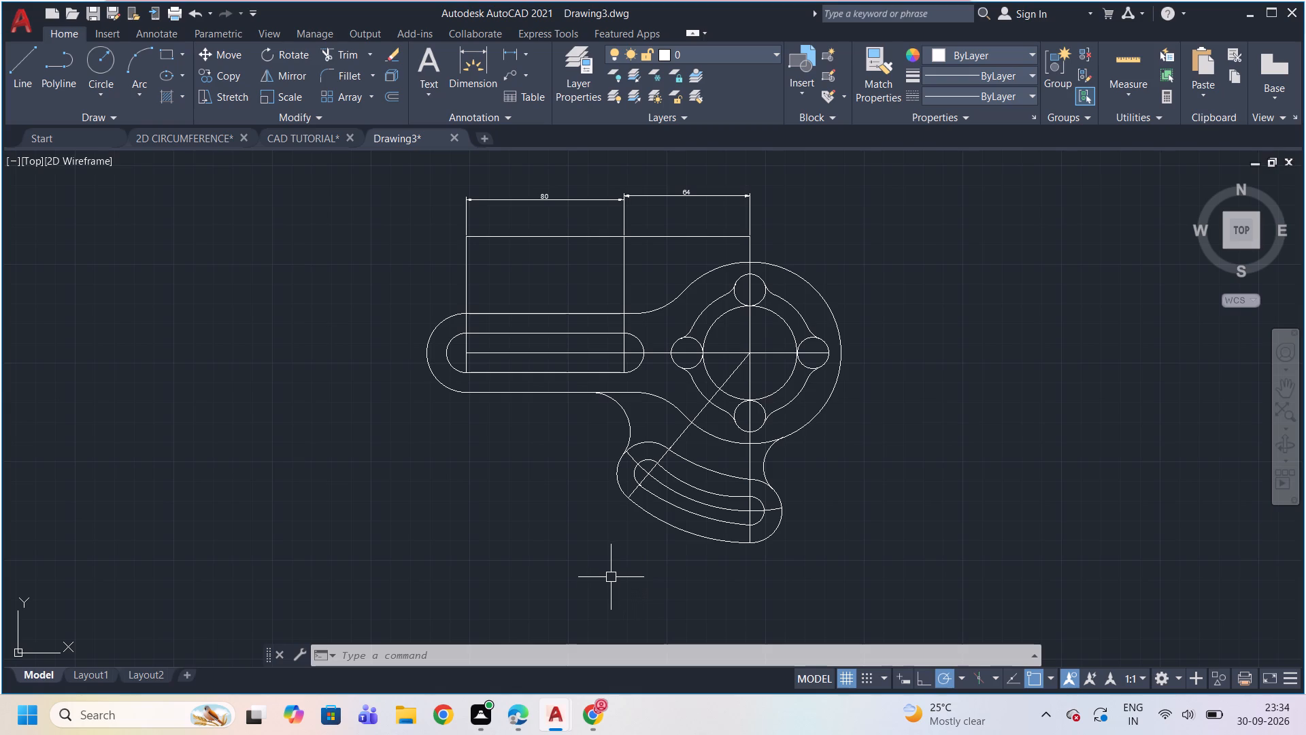
pyautogui.click(527, 52)
pyautogui.click(555, 152)
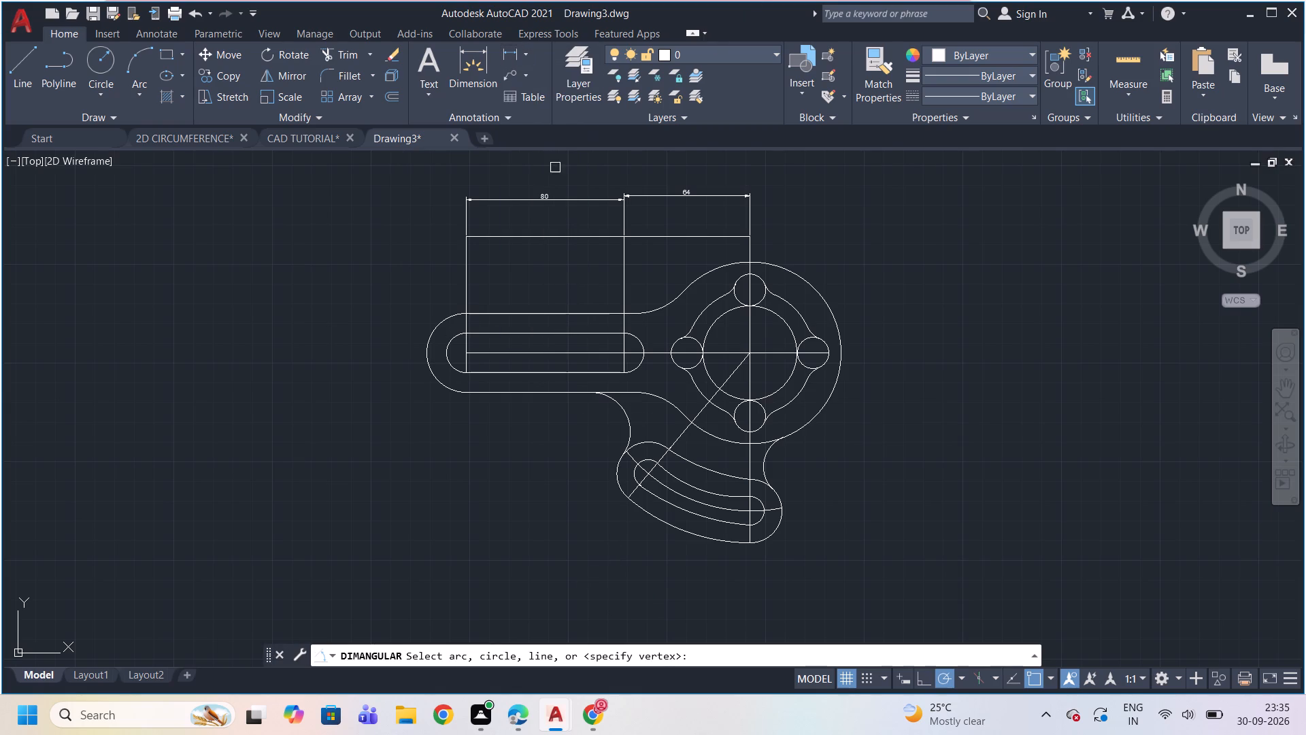
pyautogui.click(683, 435)
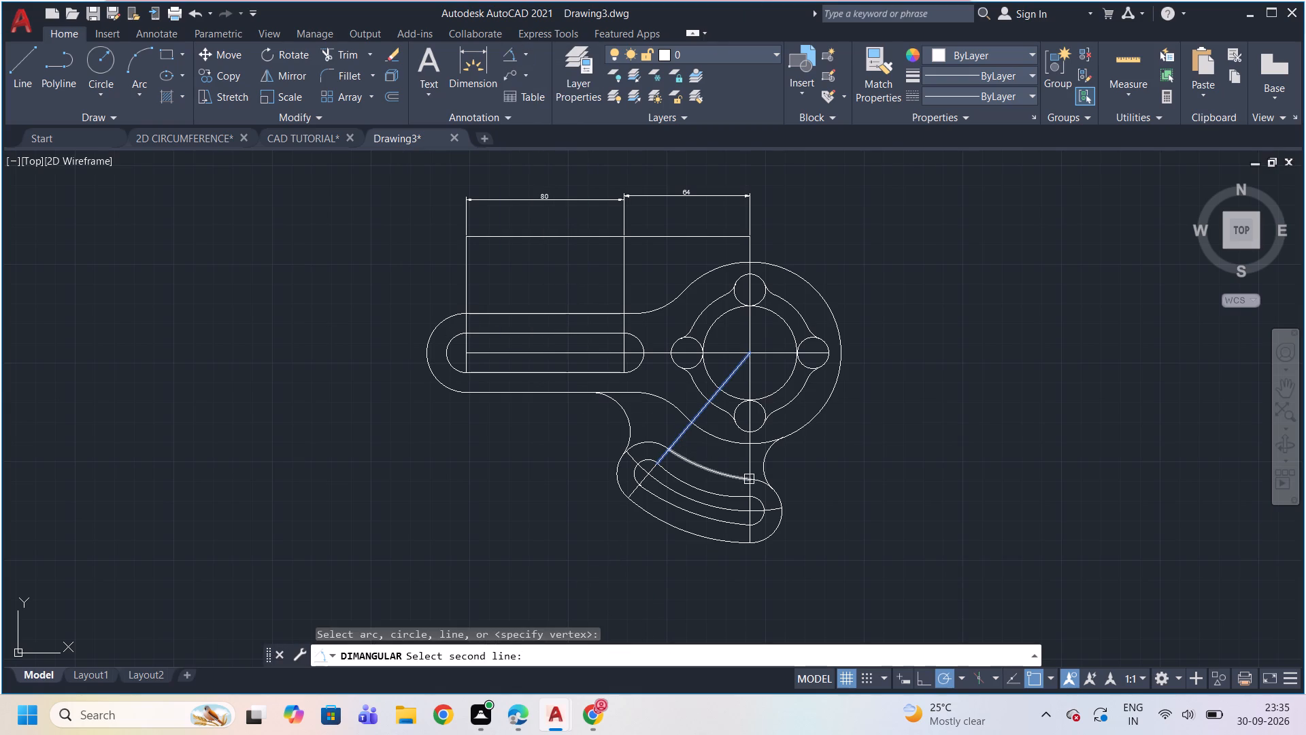
pyautogui.click(747, 476)
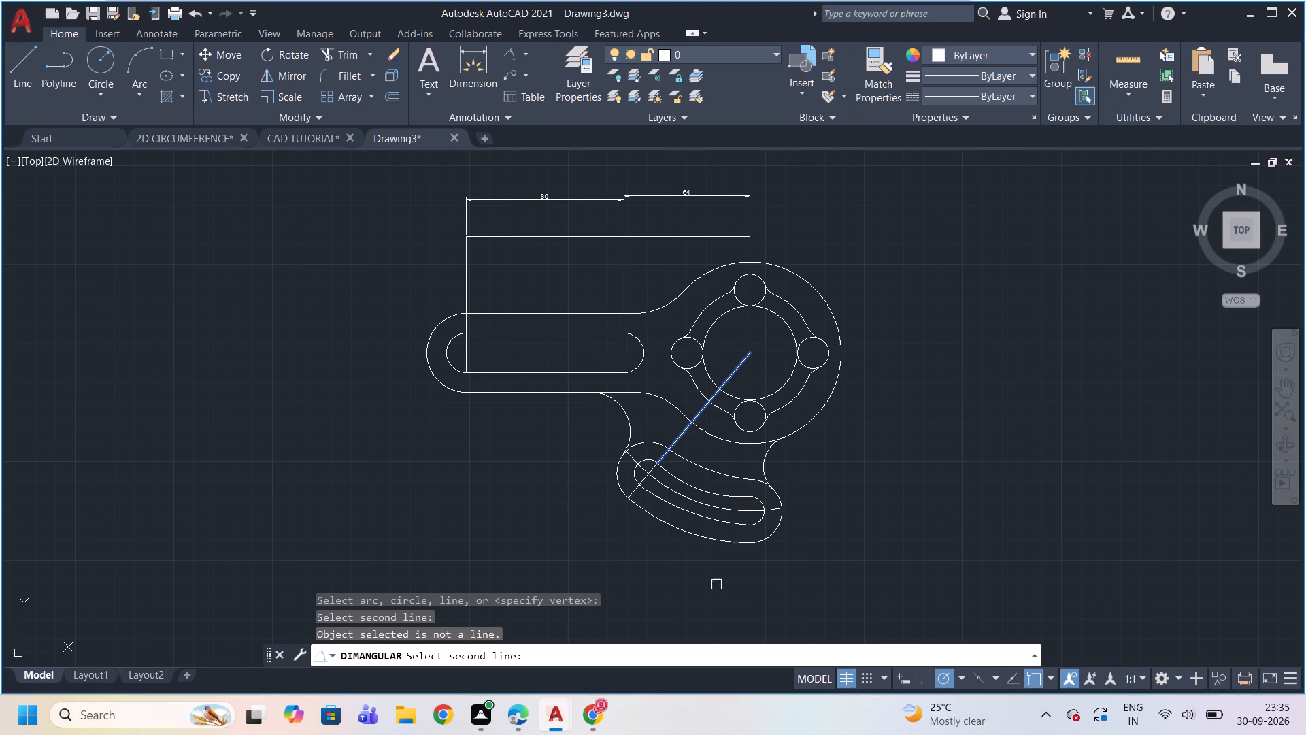
pyautogui.click(748, 460)
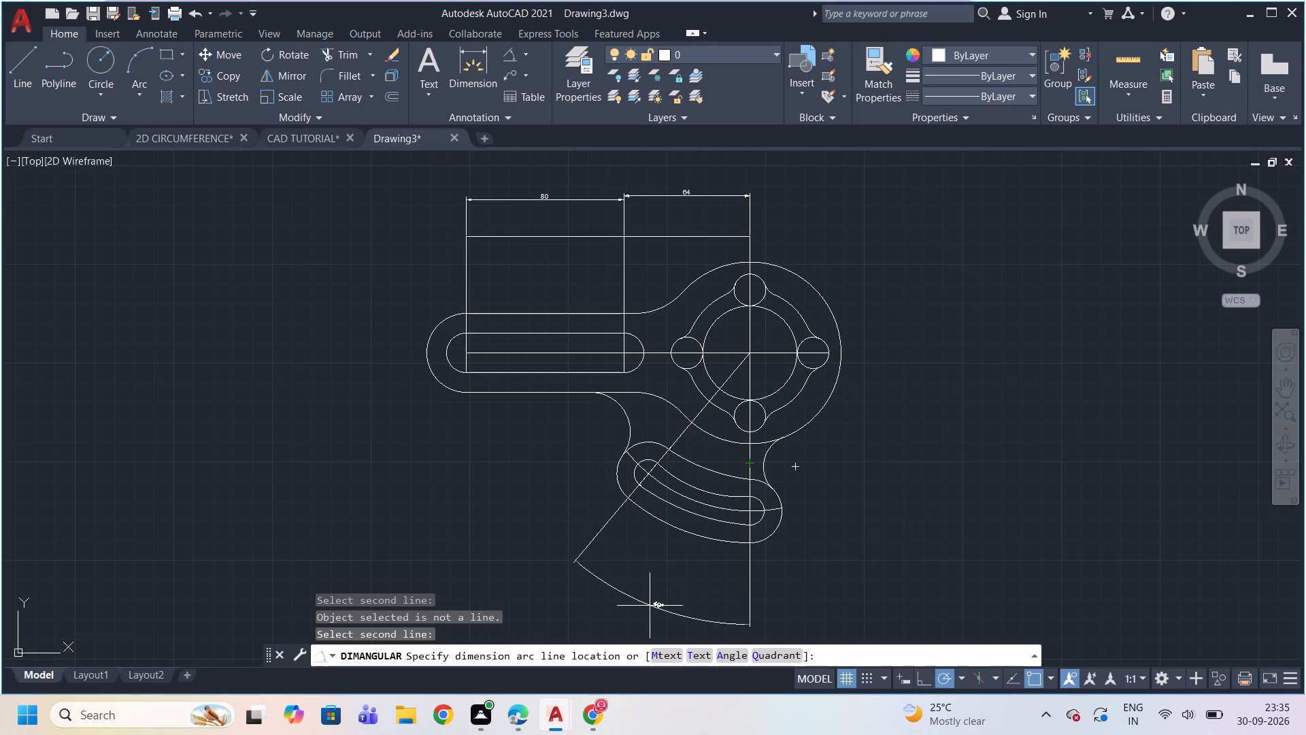
pyautogui.scroll(2, 650, 606)
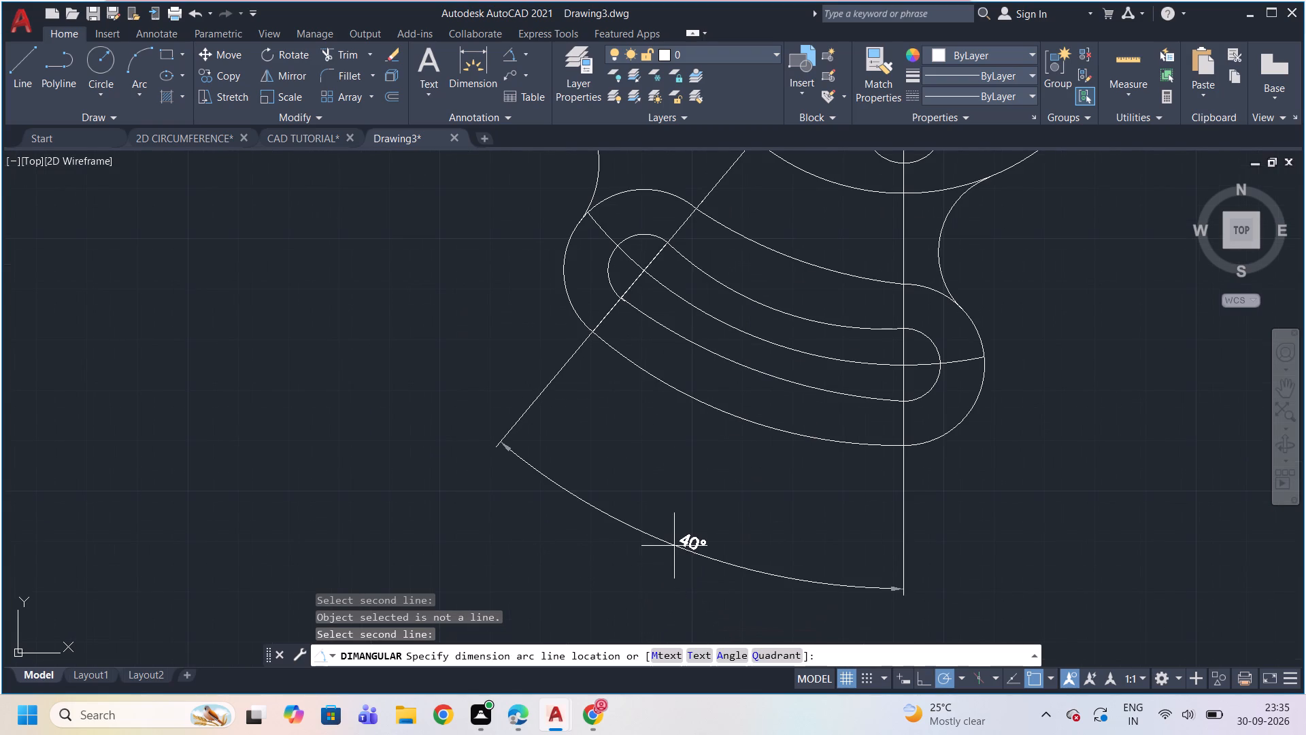
pyautogui.click(674, 546)
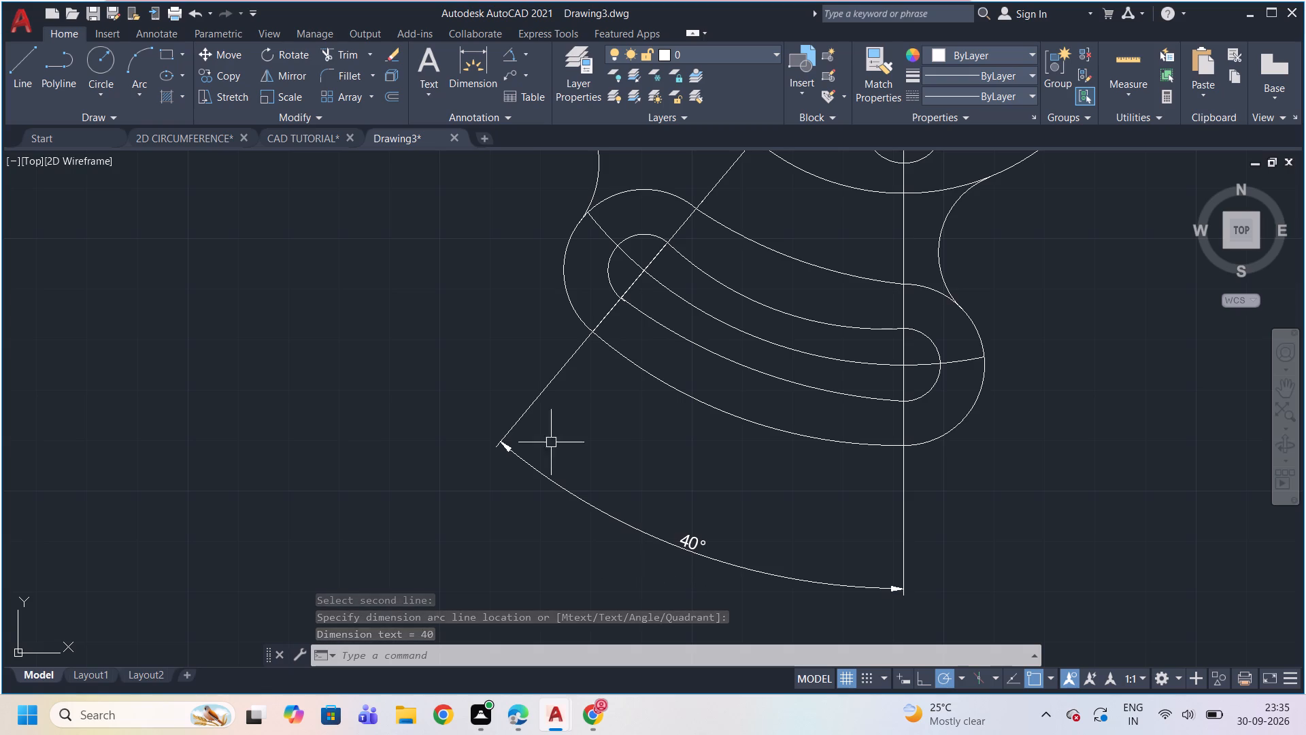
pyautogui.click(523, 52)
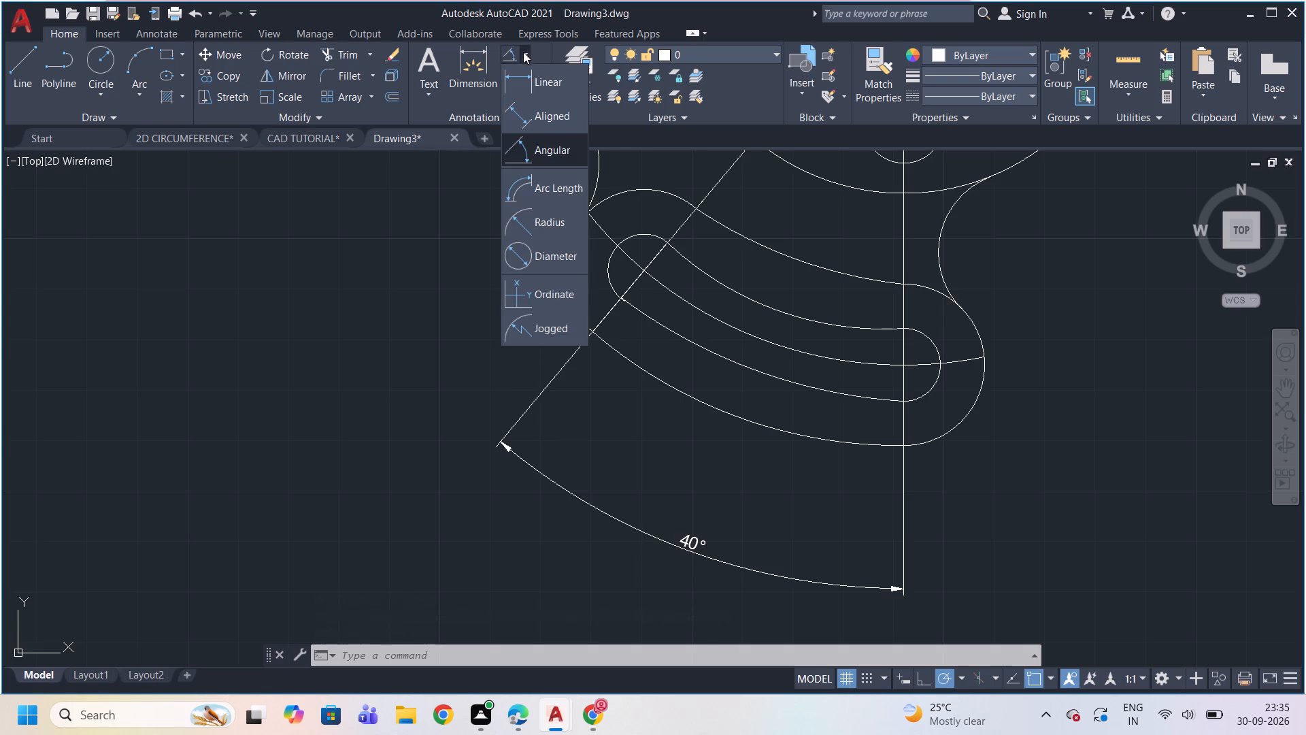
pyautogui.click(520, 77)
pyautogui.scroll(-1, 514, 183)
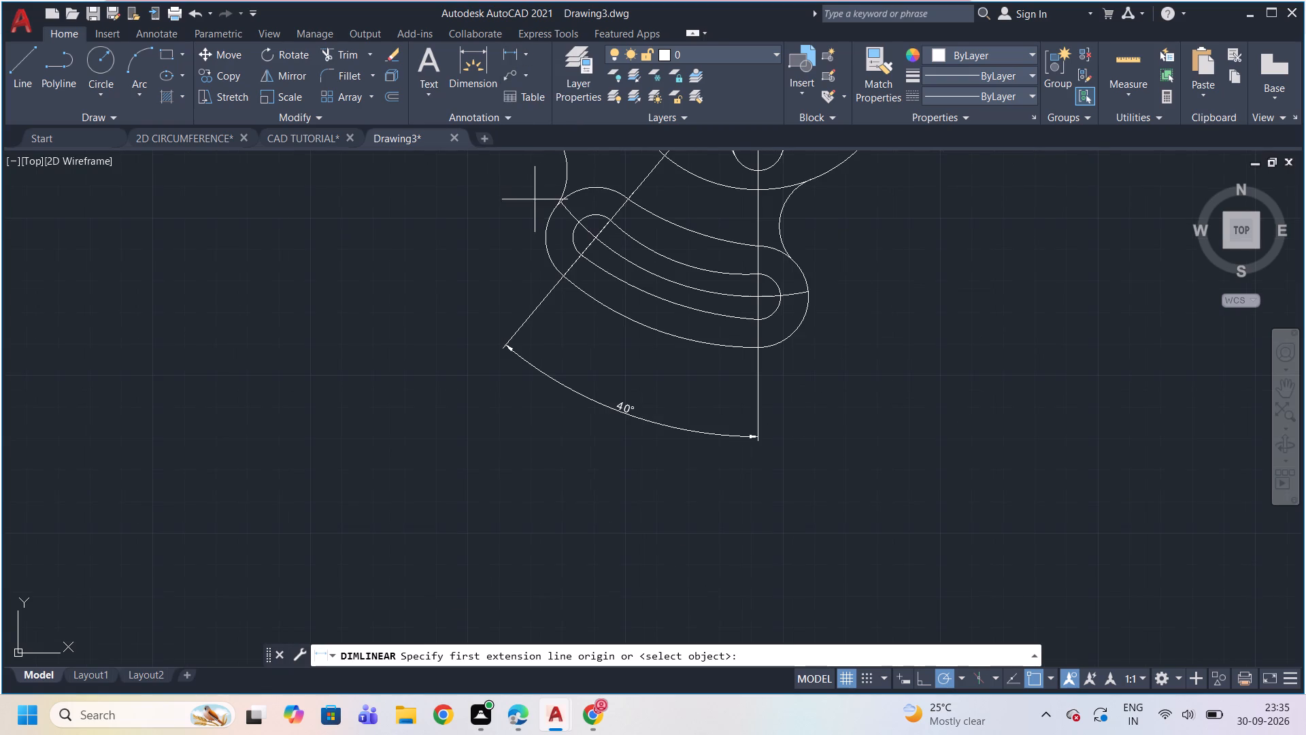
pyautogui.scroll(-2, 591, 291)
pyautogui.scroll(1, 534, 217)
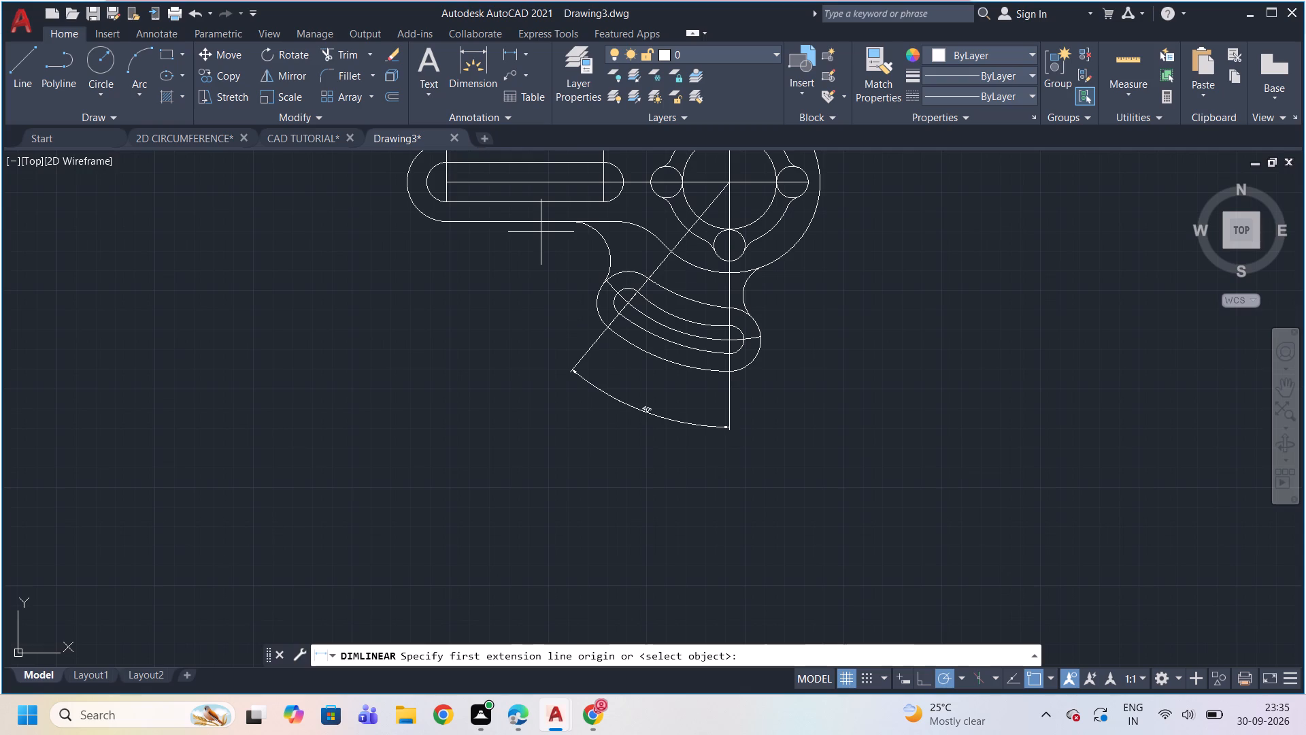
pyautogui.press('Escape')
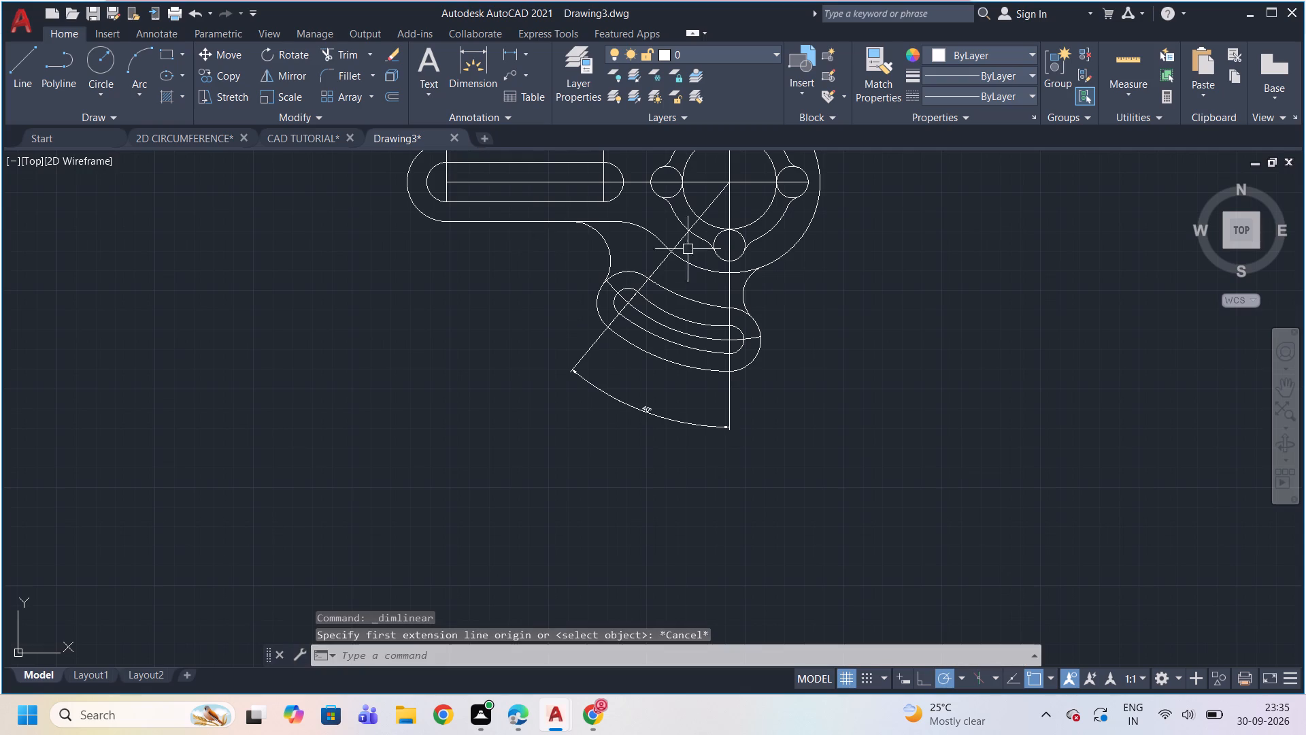
# Add a multileader labelled R20 pointing at the rounded outer end of the slotted arm, with its text outside the profile.
pyautogui.scroll(-1, 631, 308)
pyautogui.scroll(-3, 557, 206)
pyautogui.scroll(3, 533, 176)
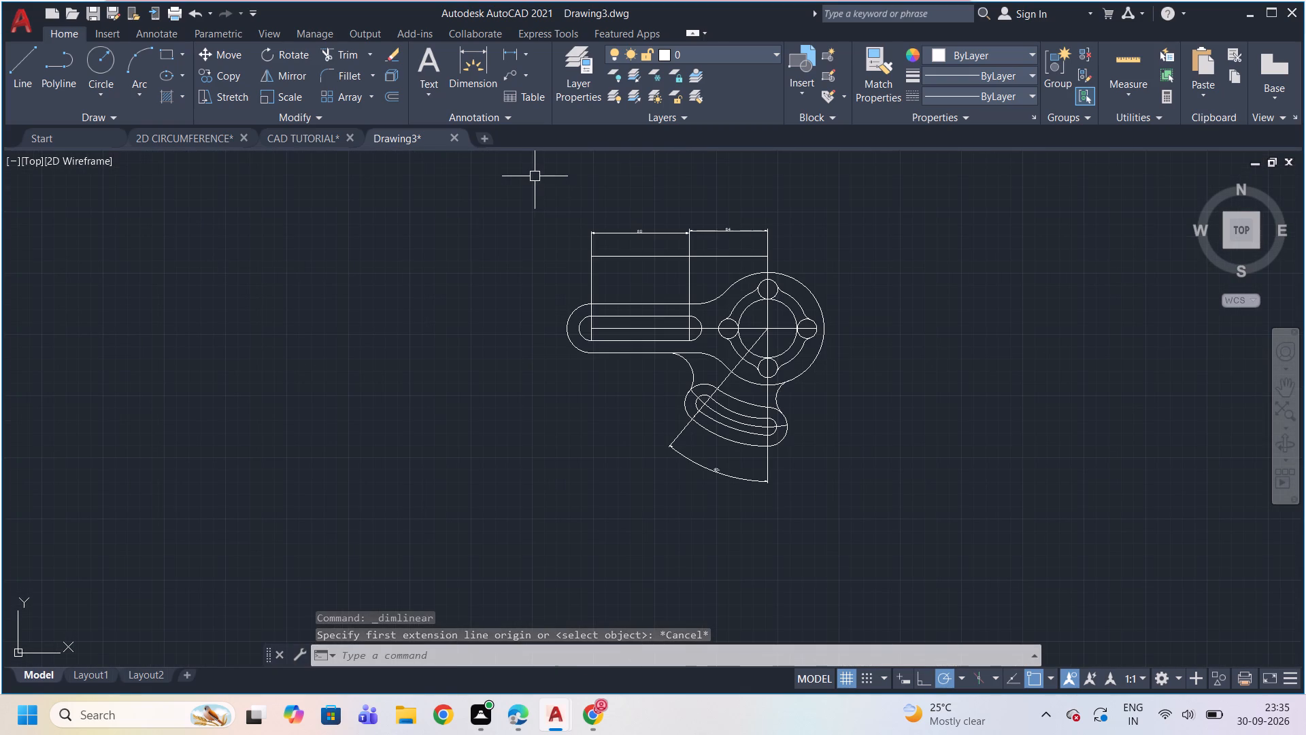
pyautogui.click(516, 71)
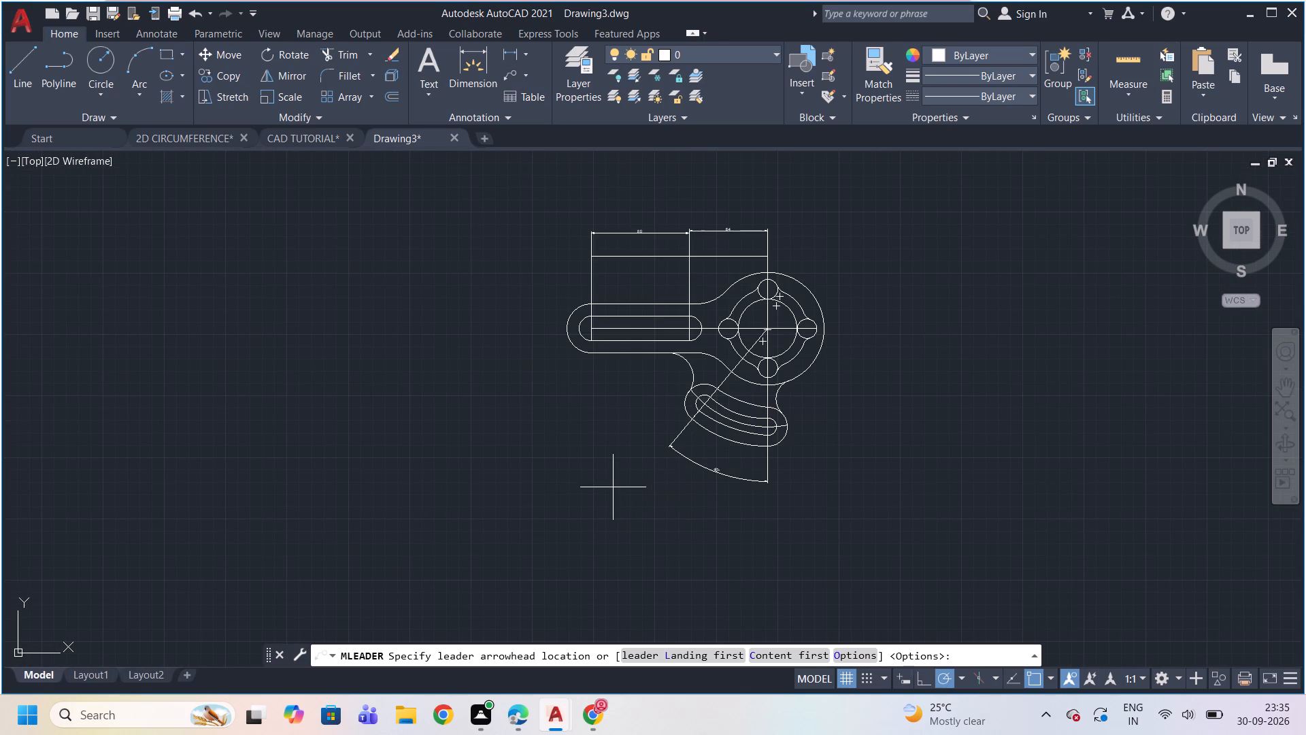
pyautogui.click(566, 338)
pyautogui.click(478, 334)
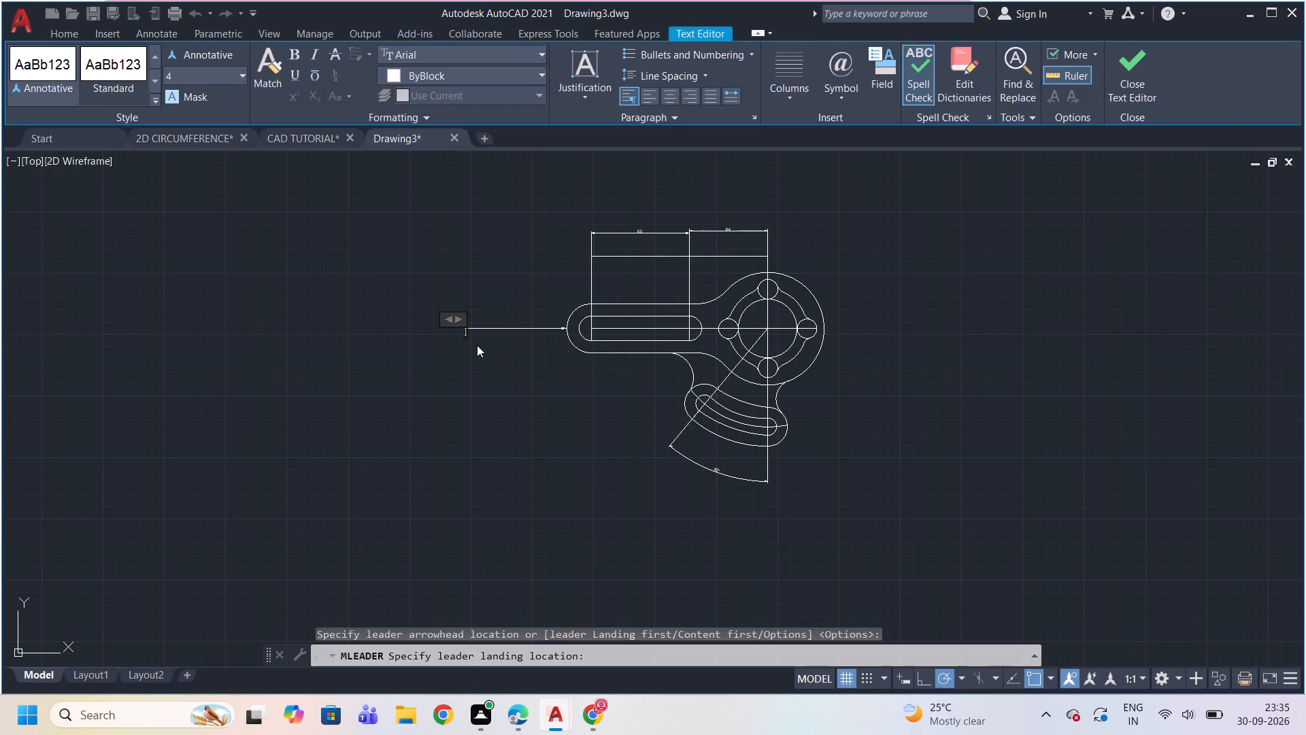
pyautogui.write('R20')
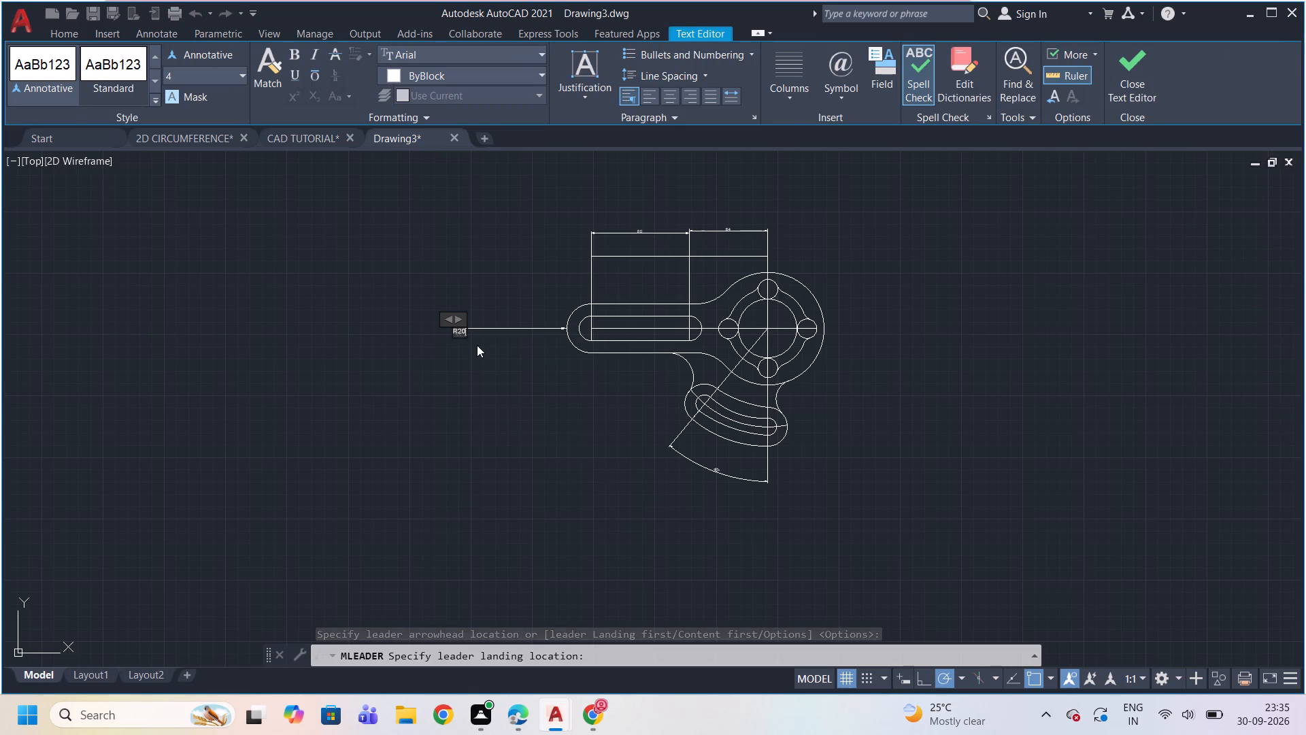
pyautogui.click(477, 345)
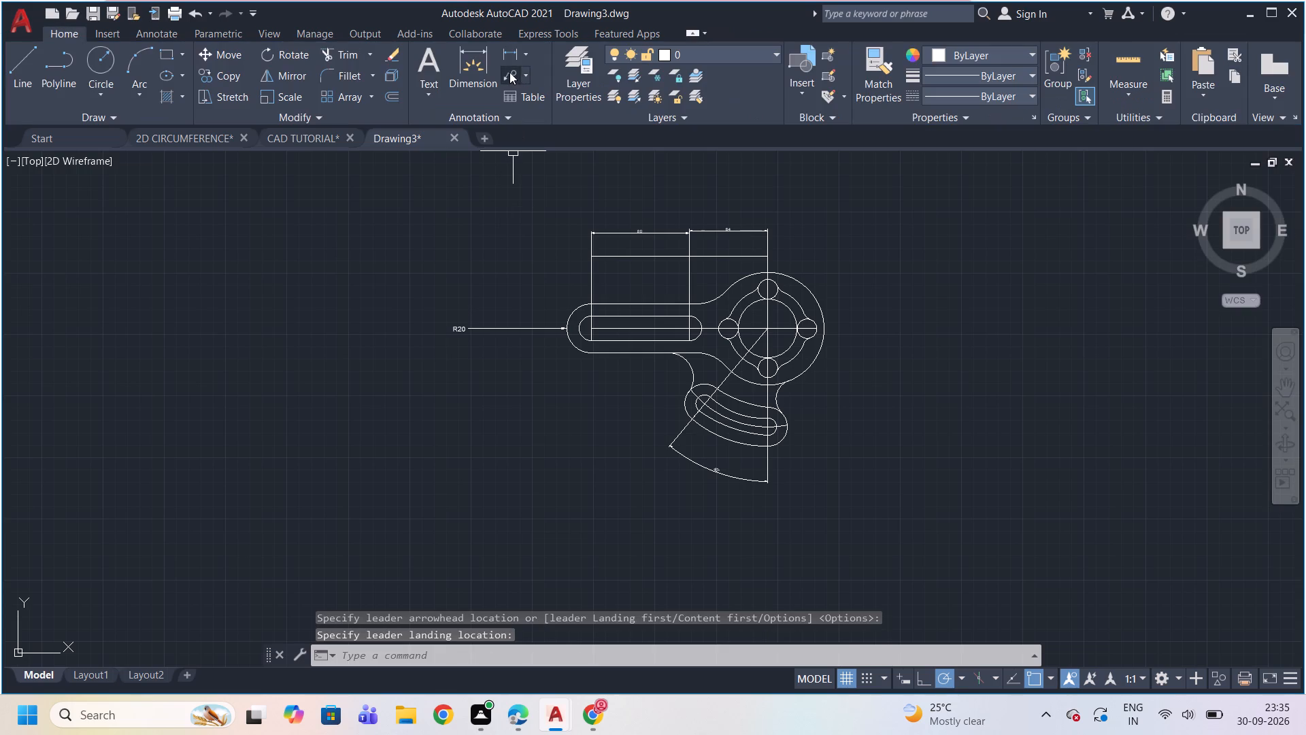
# Add a multileader labelled R10 pointing at the outer rounded end of the arm's slot, with its text below the arm.
pyautogui.click(509, 72)
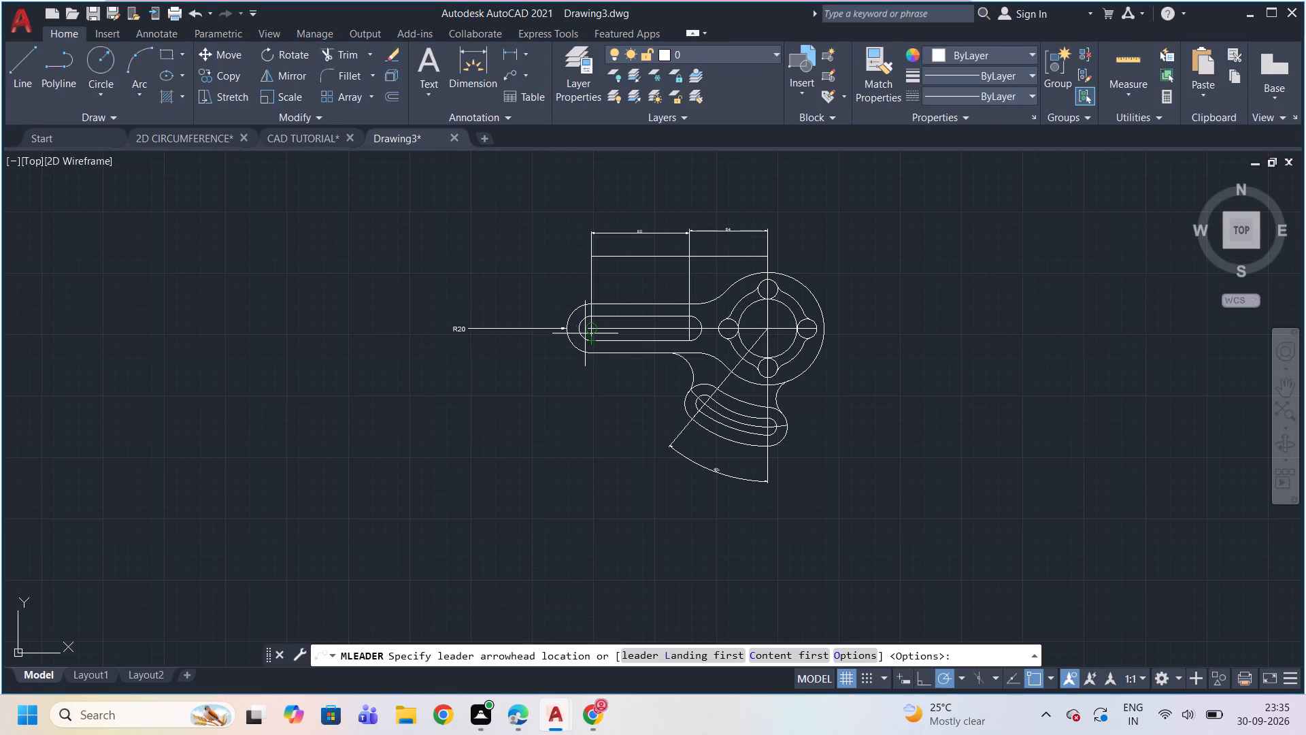
pyautogui.click(583, 330)
pyautogui.click(550, 412)
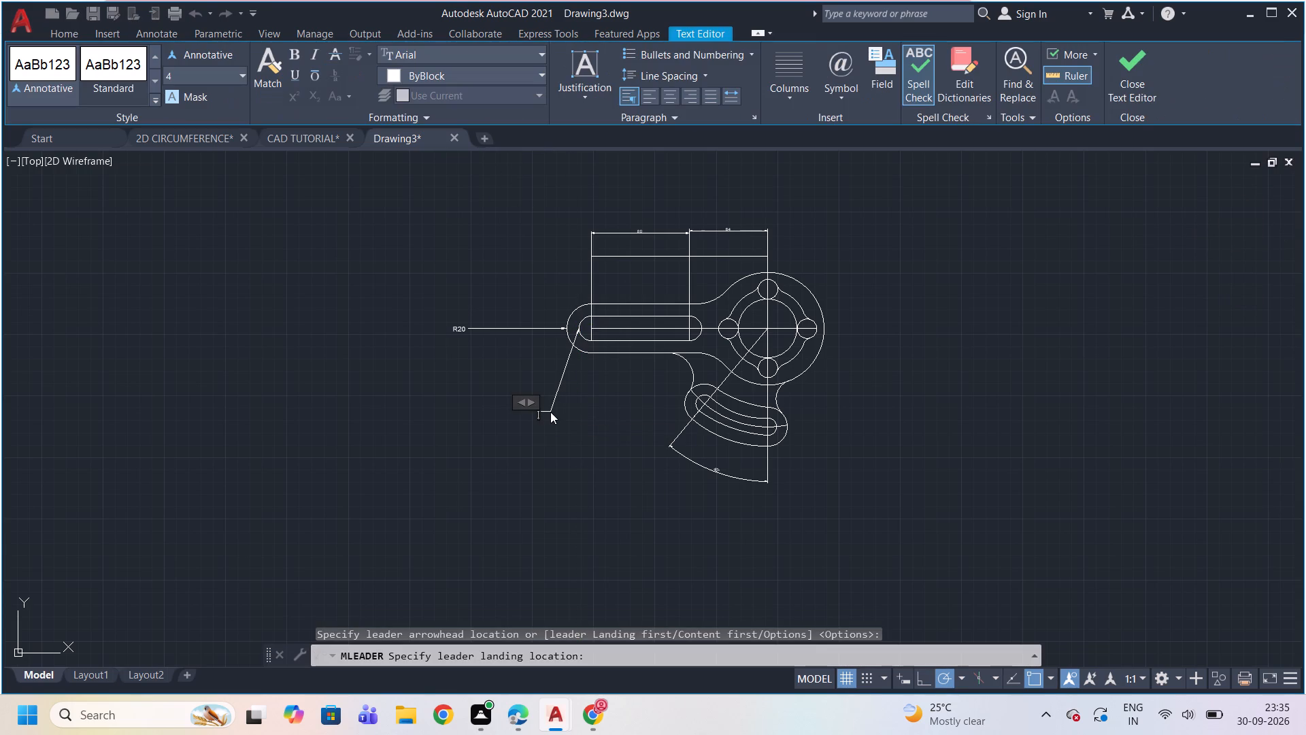
pyautogui.write('R10')
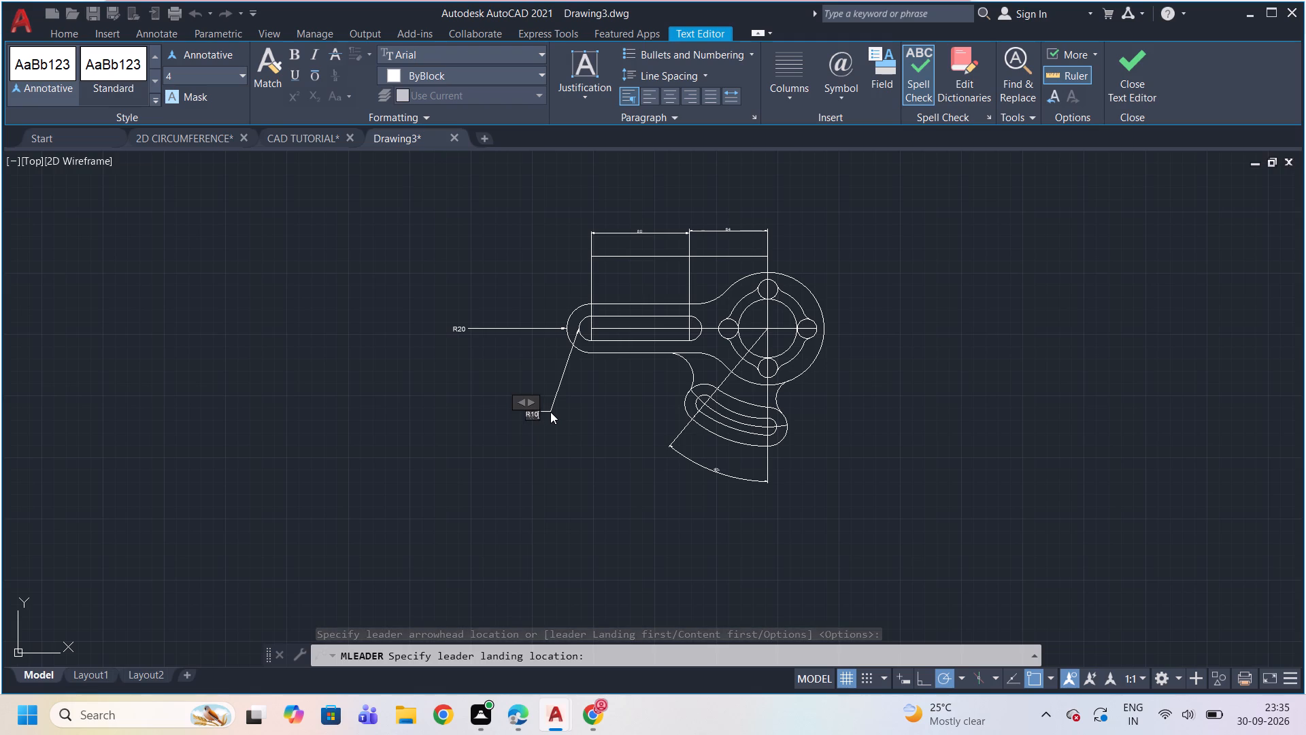
pyautogui.click(550, 412)
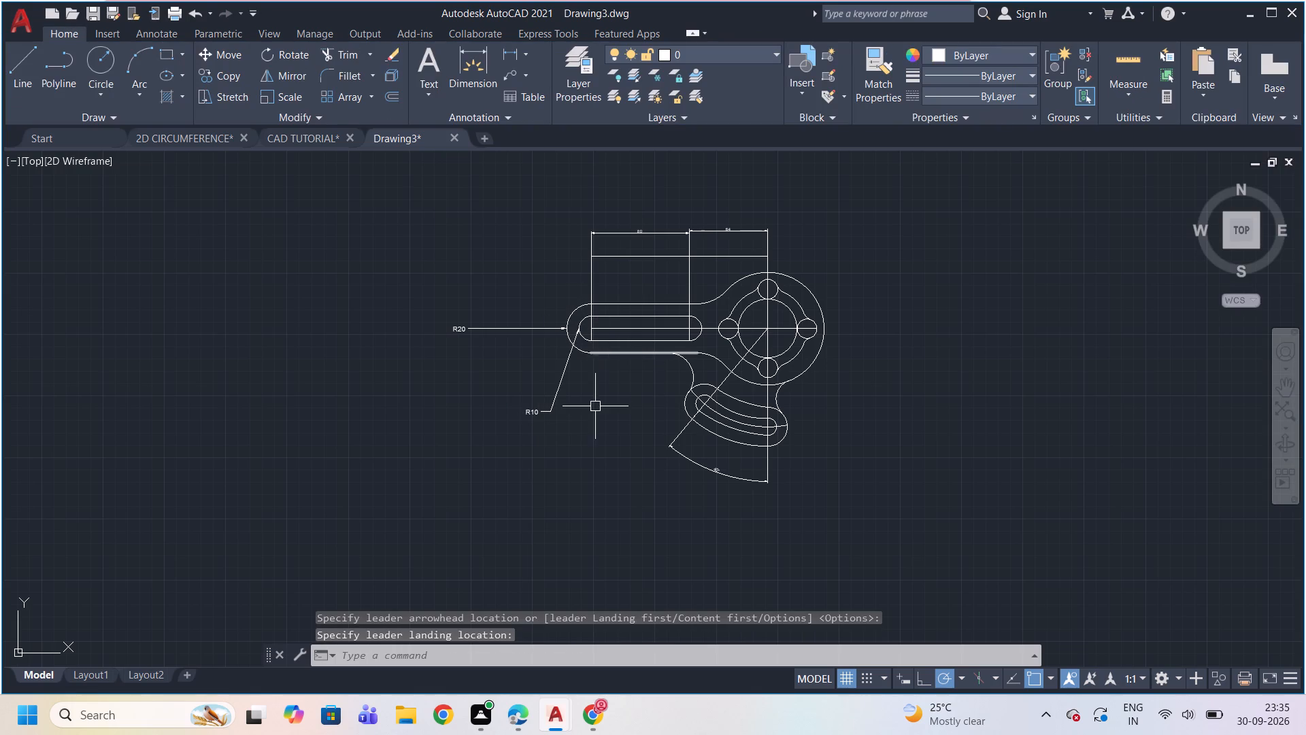
# Add a multileader labelled R20 pointing at the fillet arc between the arm's lower edge and the curved lobe.
pyautogui.click(509, 69)
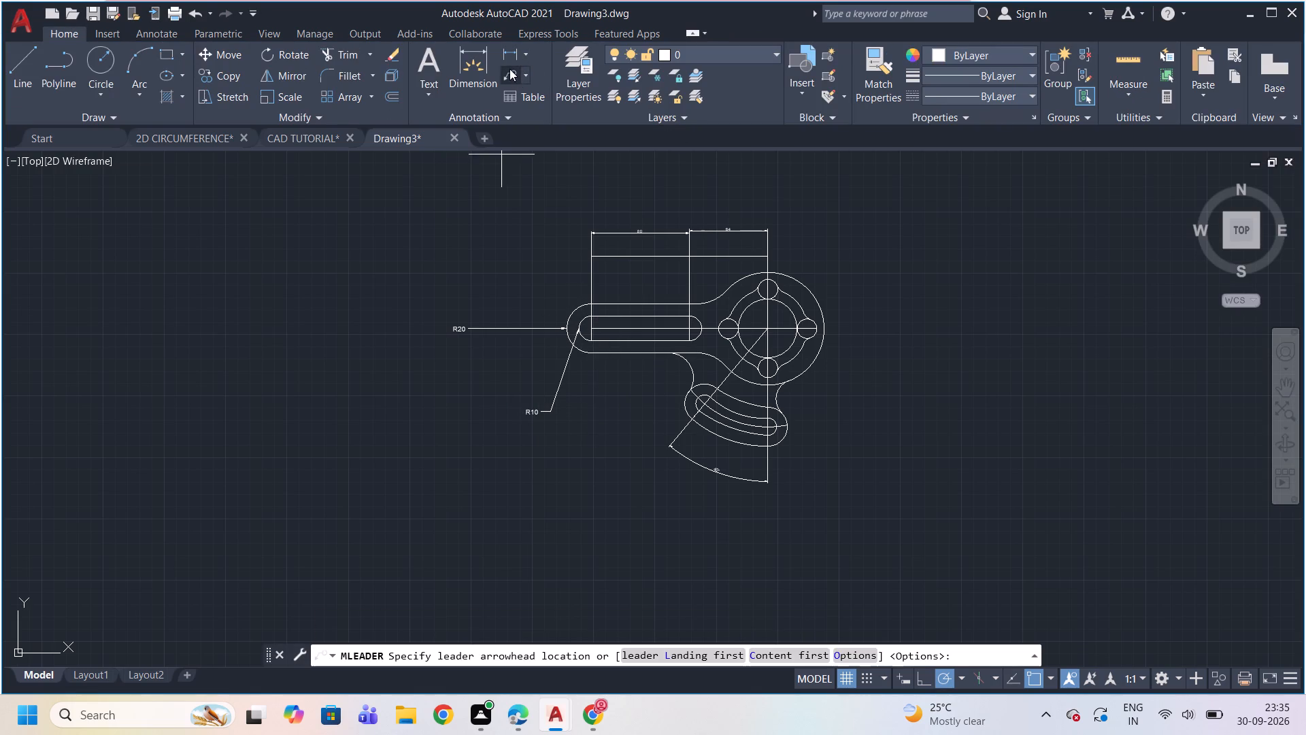
pyautogui.scroll(2, 760, 399)
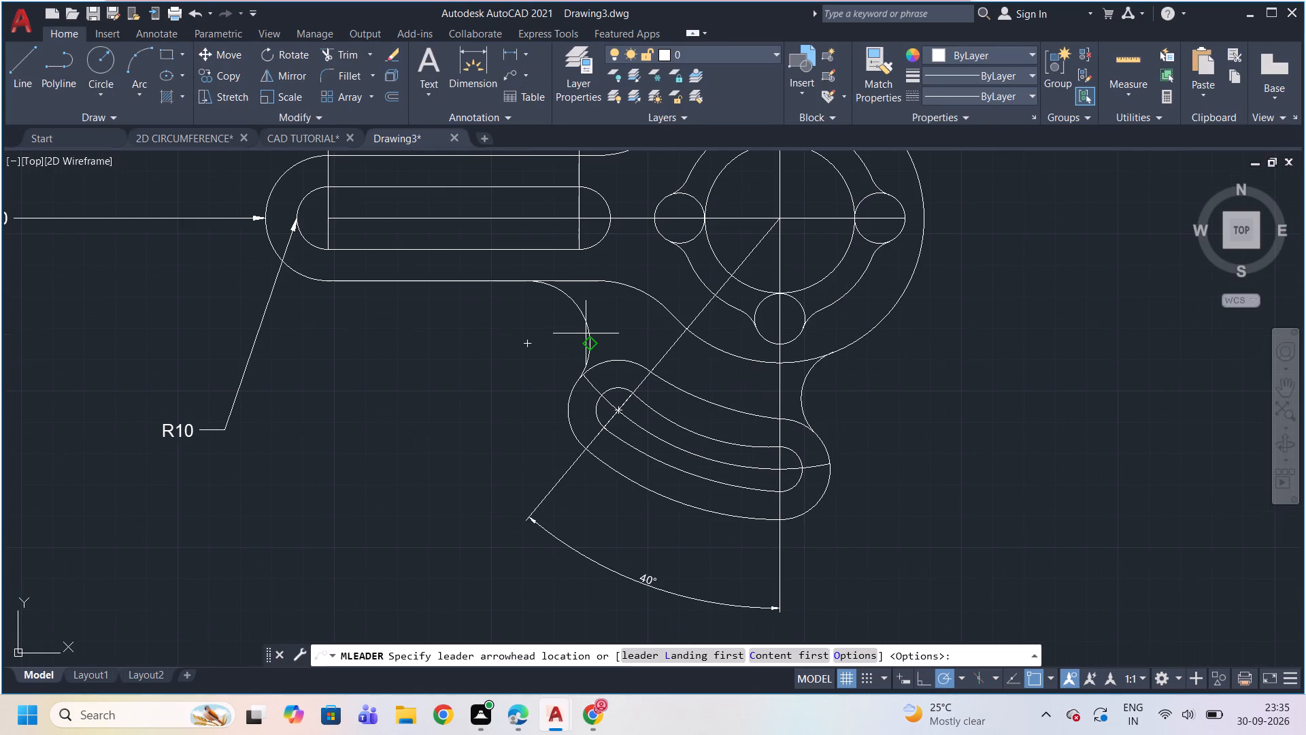
pyautogui.click(585, 331)
pyautogui.click(497, 370)
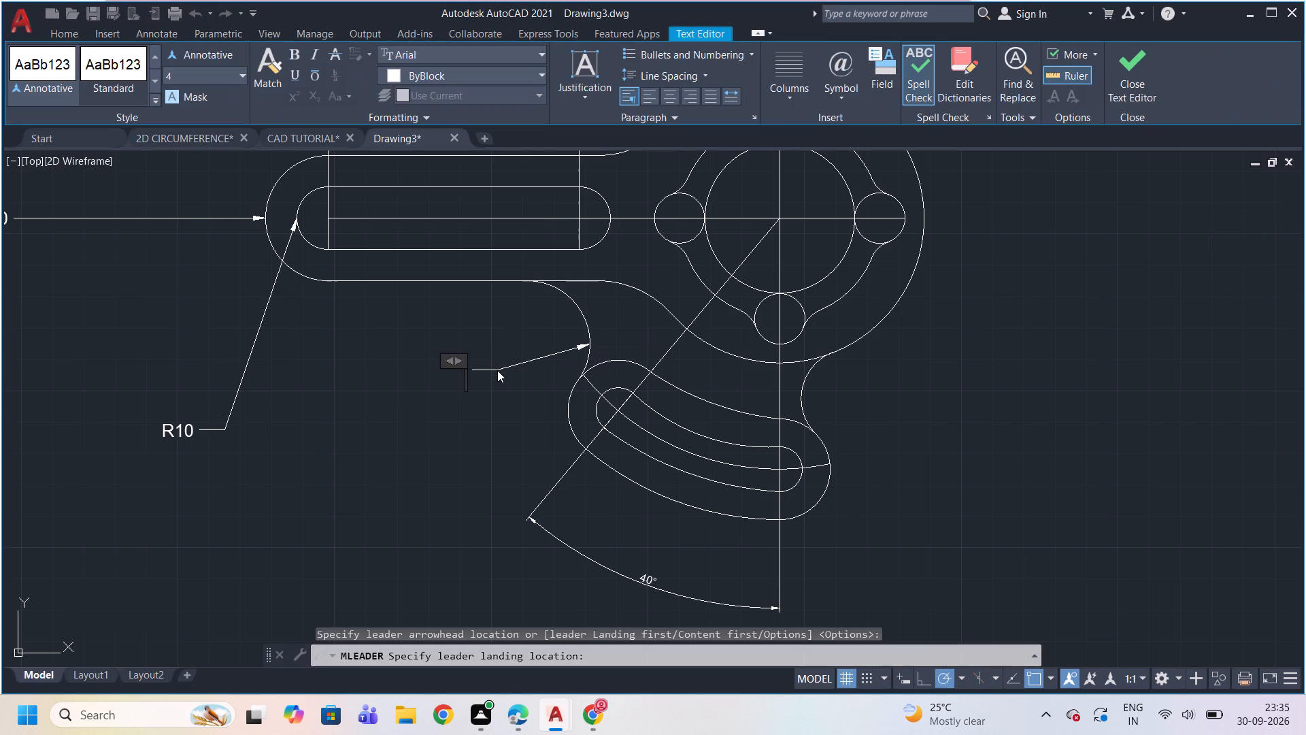
pyautogui.write('R20')
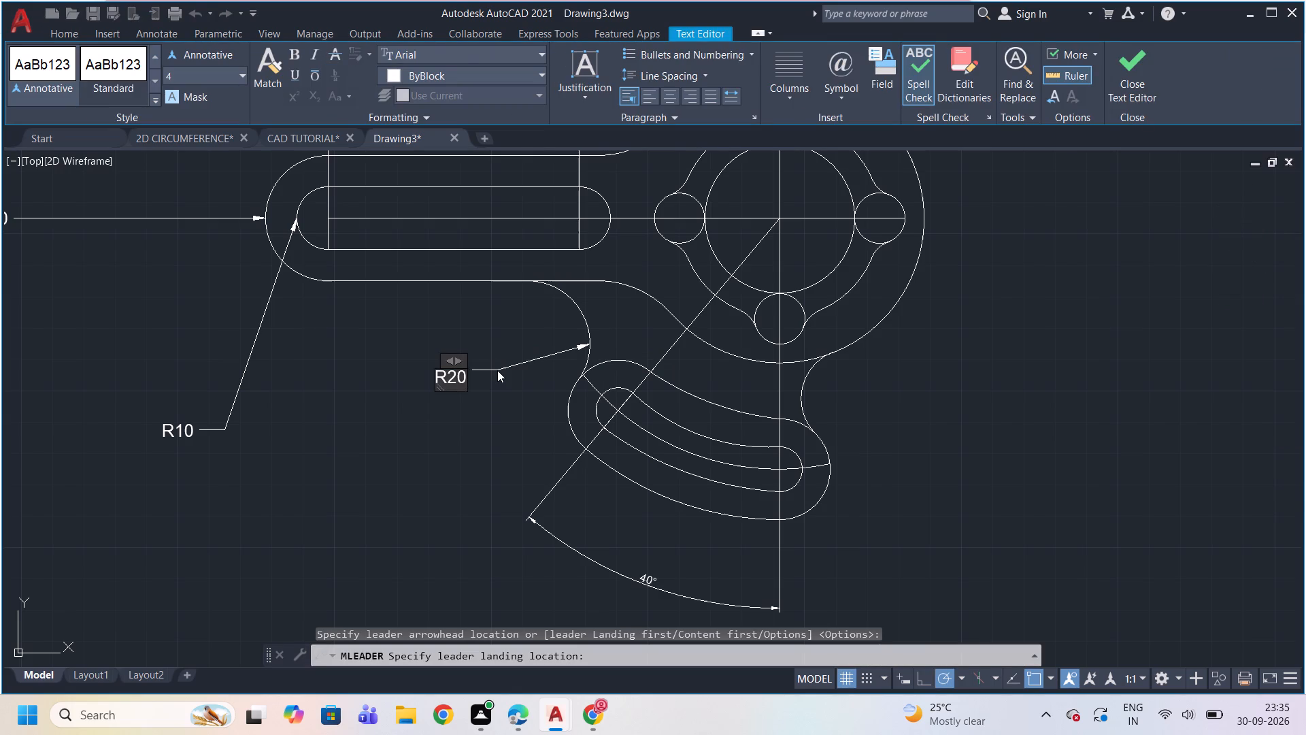
pyautogui.click(497, 370)
# Add a multileader labelled R16 pointing at the curved lobe's outer end arc on the slanted centreline side.
pyautogui.click(512, 64)
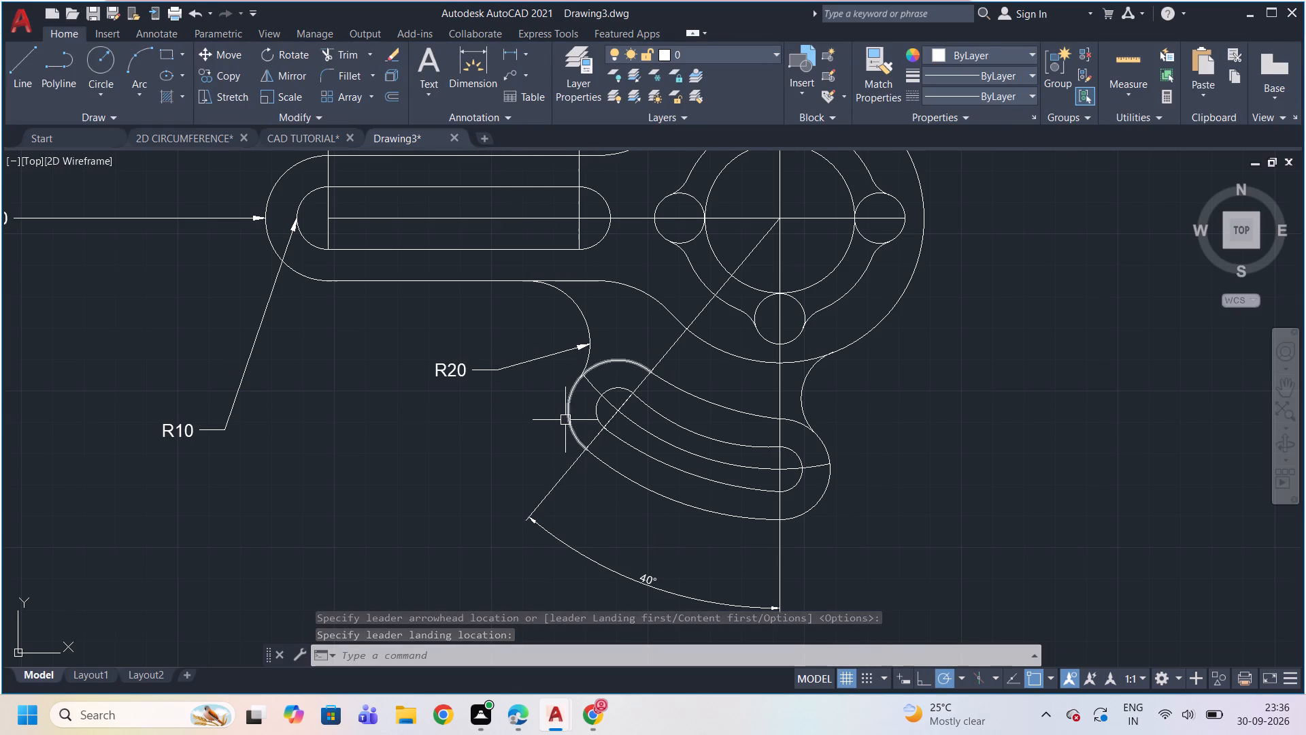
pyautogui.click(509, 67)
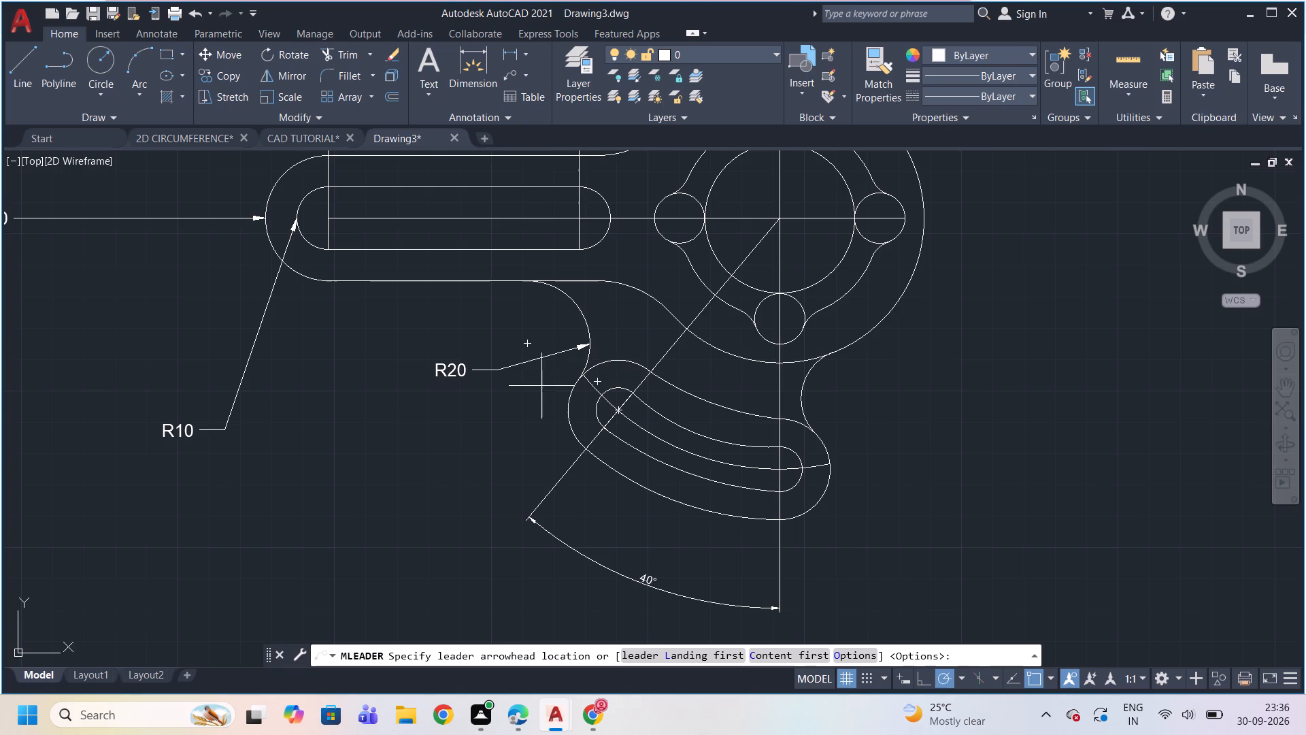
pyautogui.click(561, 410)
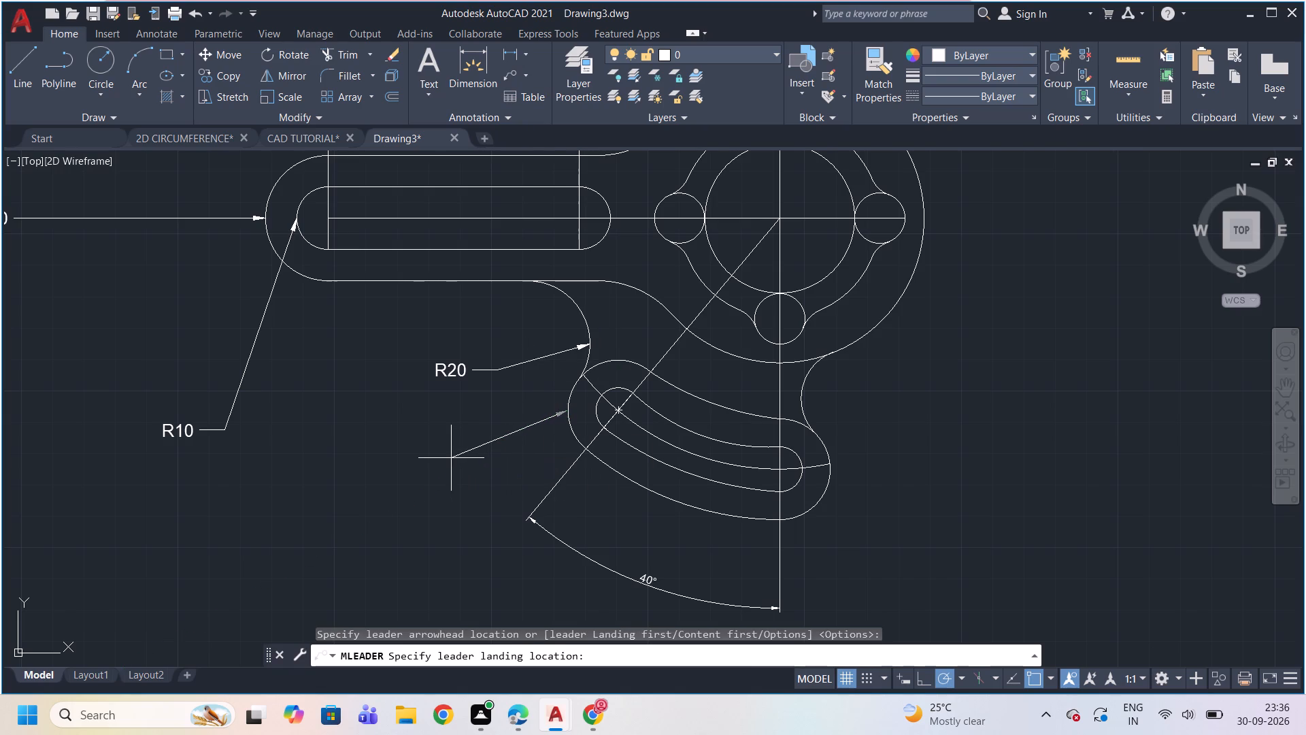
pyautogui.click(451, 458)
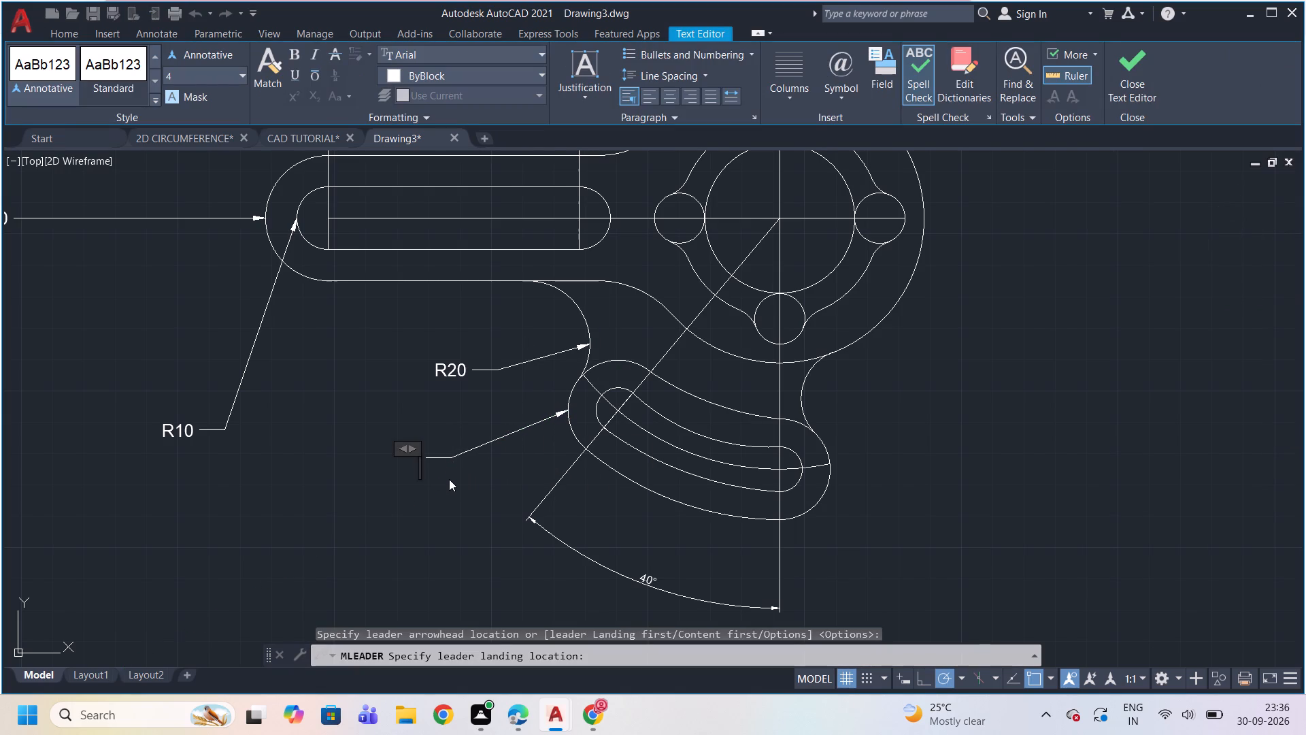
pyautogui.write('R16')
pyautogui.click(449, 479)
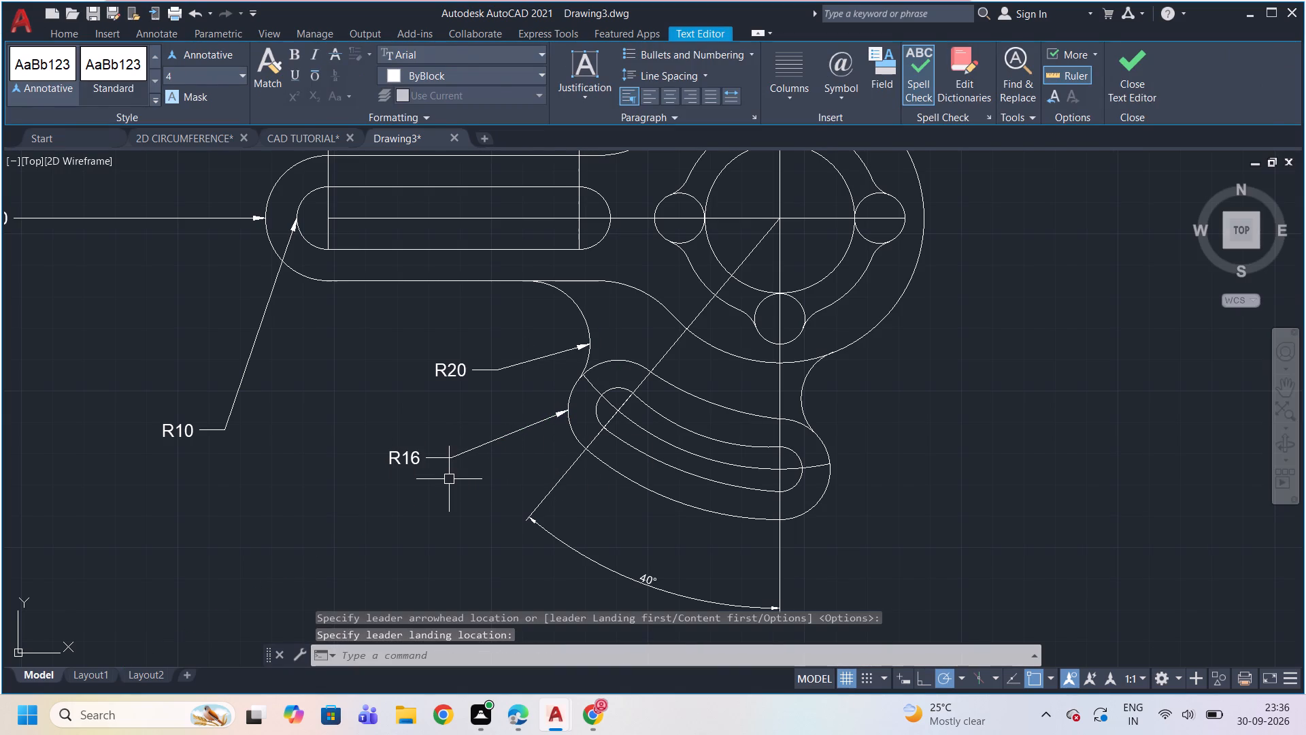
# Add a multileader labelled R7.2 pointing at the curved slot's end arc on the slanted centreline side.
pyautogui.click(510, 68)
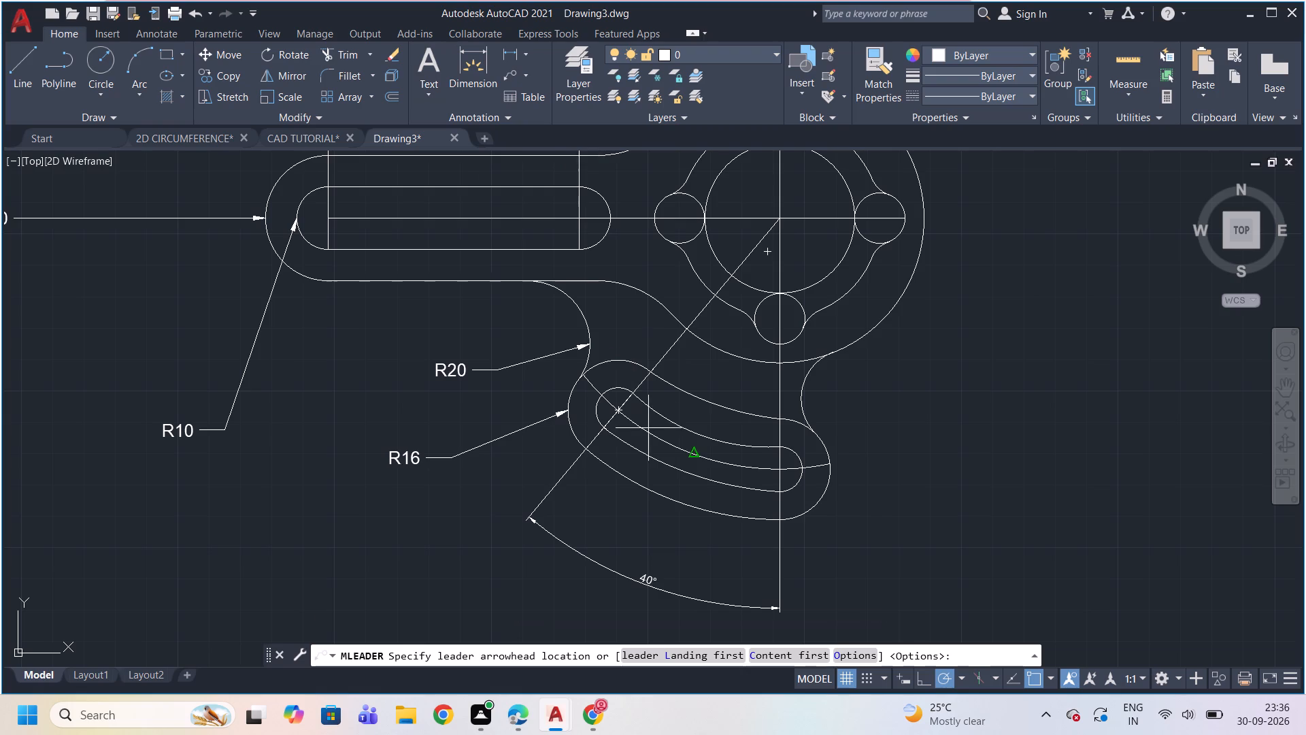
pyautogui.click(598, 404)
pyautogui.click(511, 480)
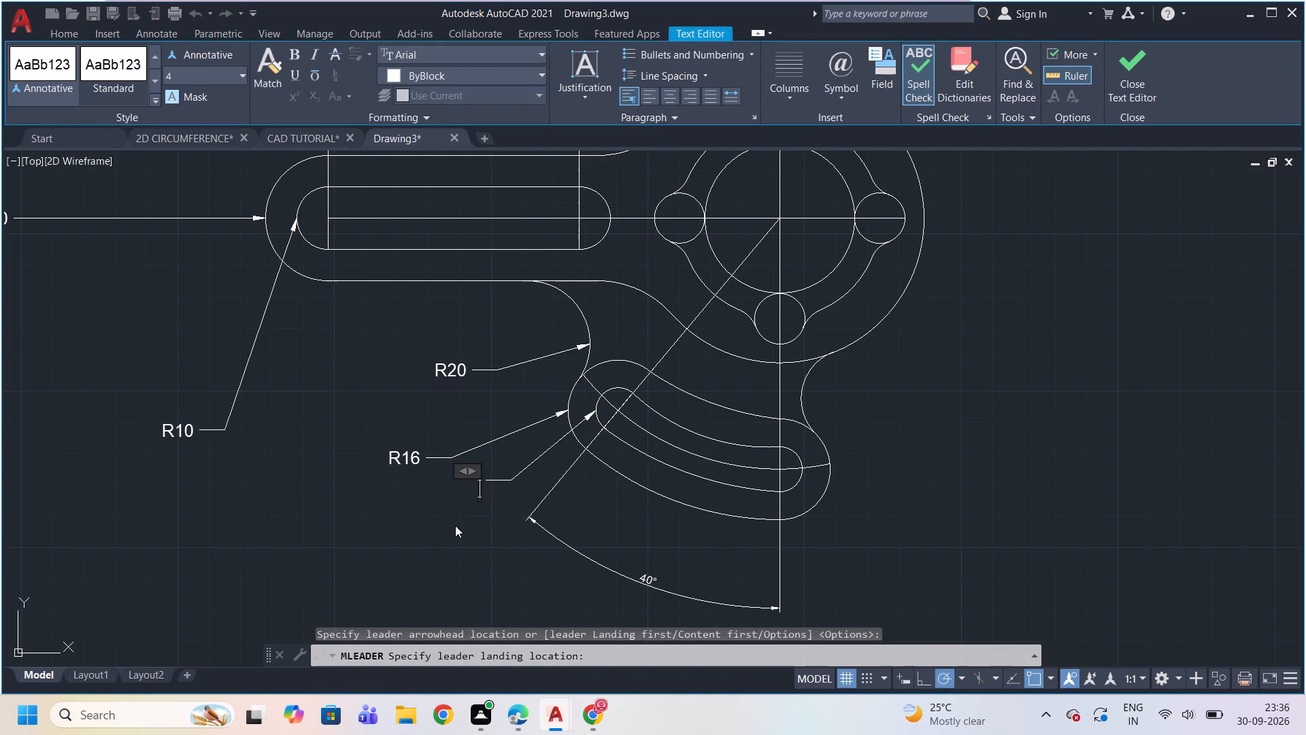
pyautogui.write('R7.2')
pyautogui.click(458, 529)
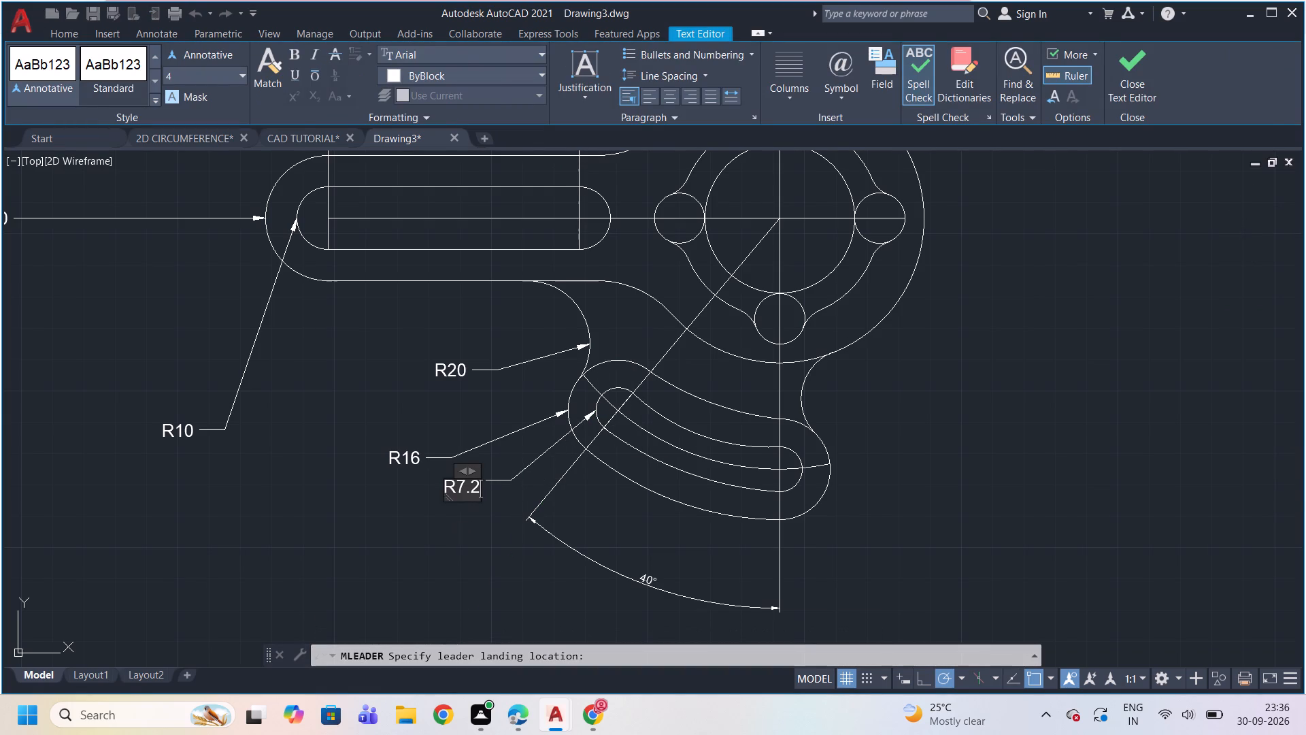
# Add a multileader labelled R16 pointing at the fillet arc between the flange's outer circle and the curved lobe, opposite the arm.
pyautogui.scroll(-3, 545, 557)
pyautogui.scroll(3, 565, 585)
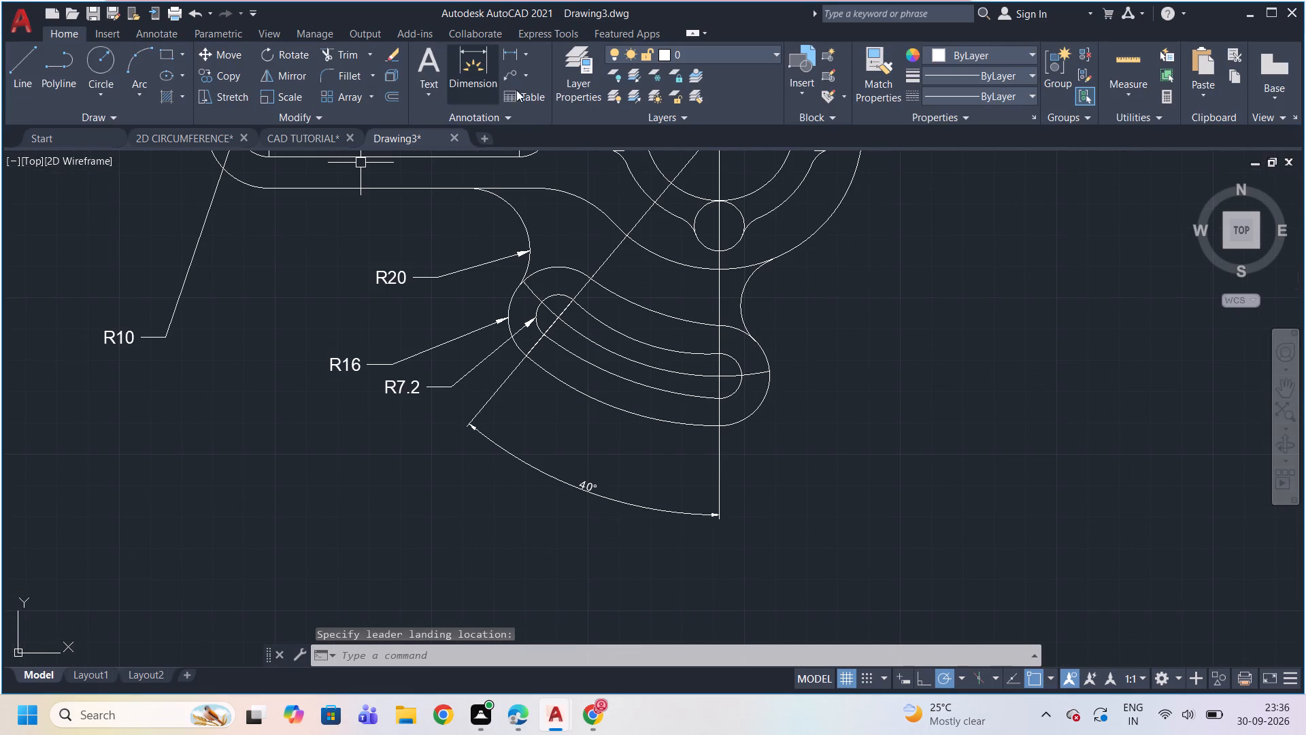
pyautogui.click(510, 68)
pyautogui.scroll(-1, 654, 425)
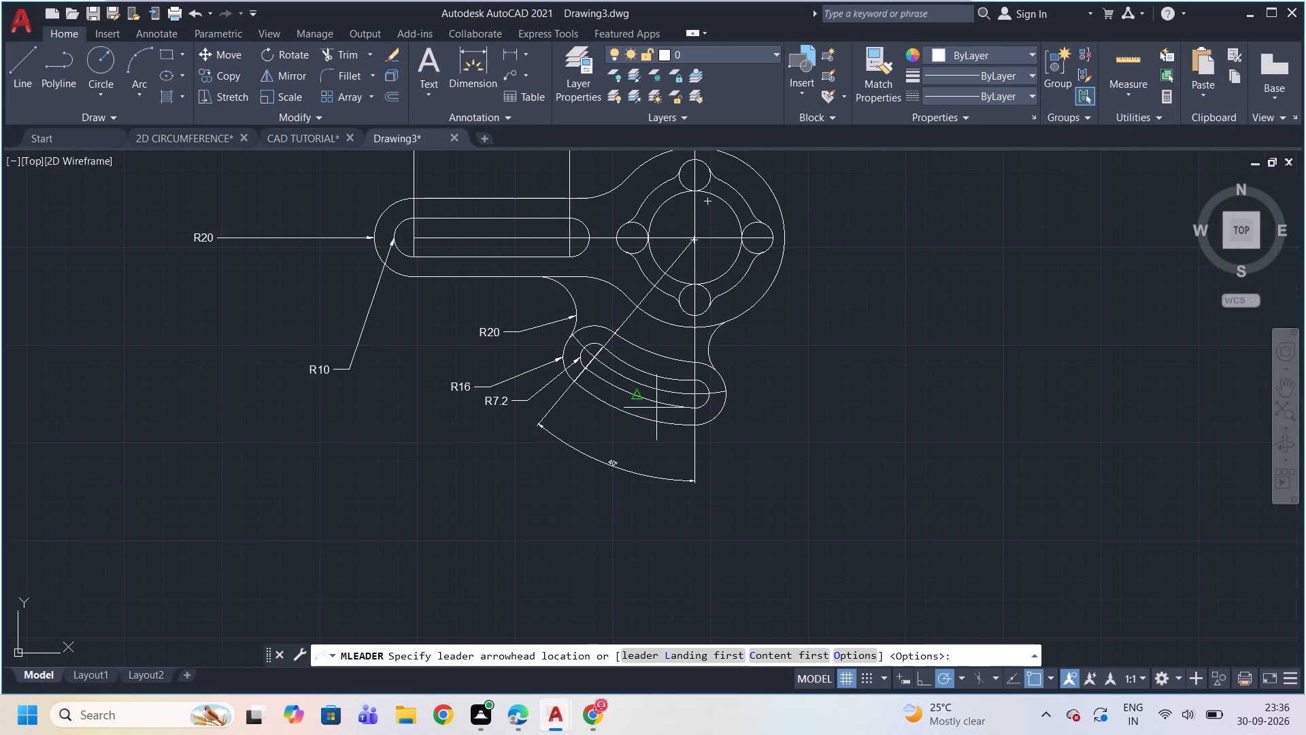
pyautogui.scroll(-1, 656, 408)
pyautogui.scroll(2, 722, 370)
pyautogui.click(643, 366)
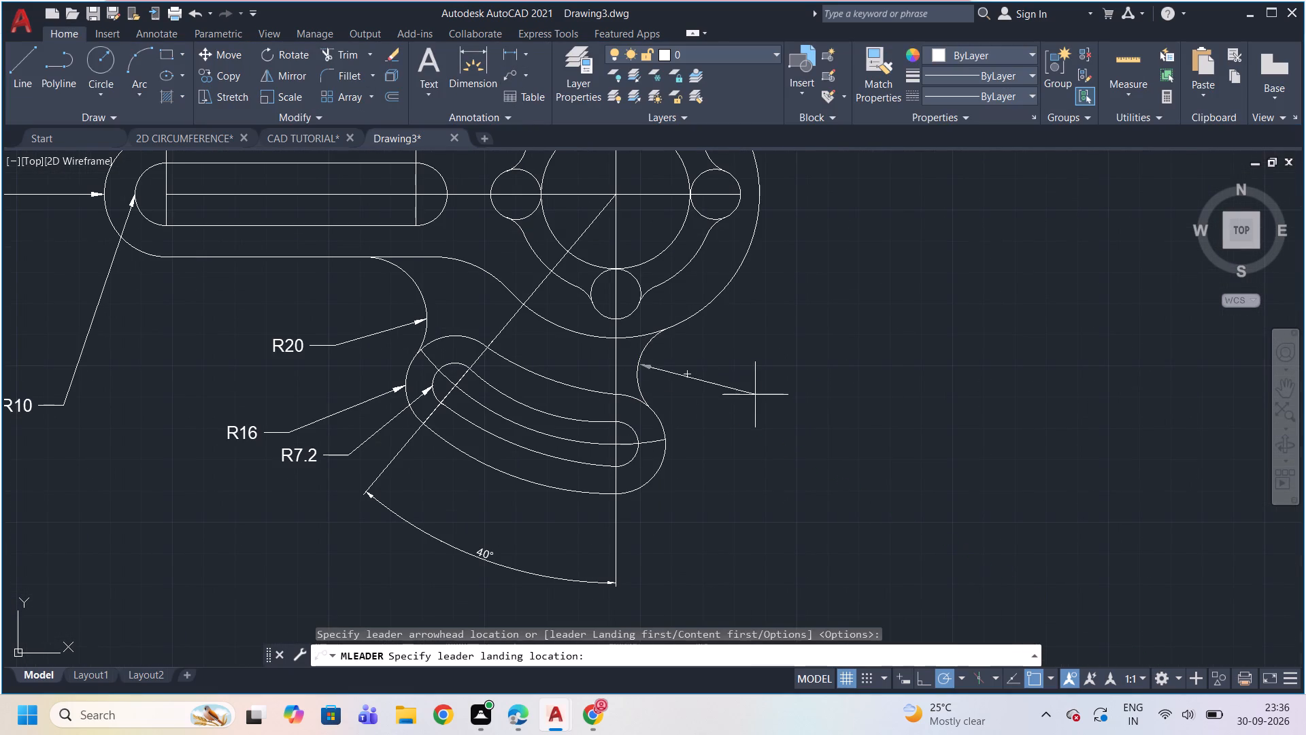
pyautogui.click(756, 389)
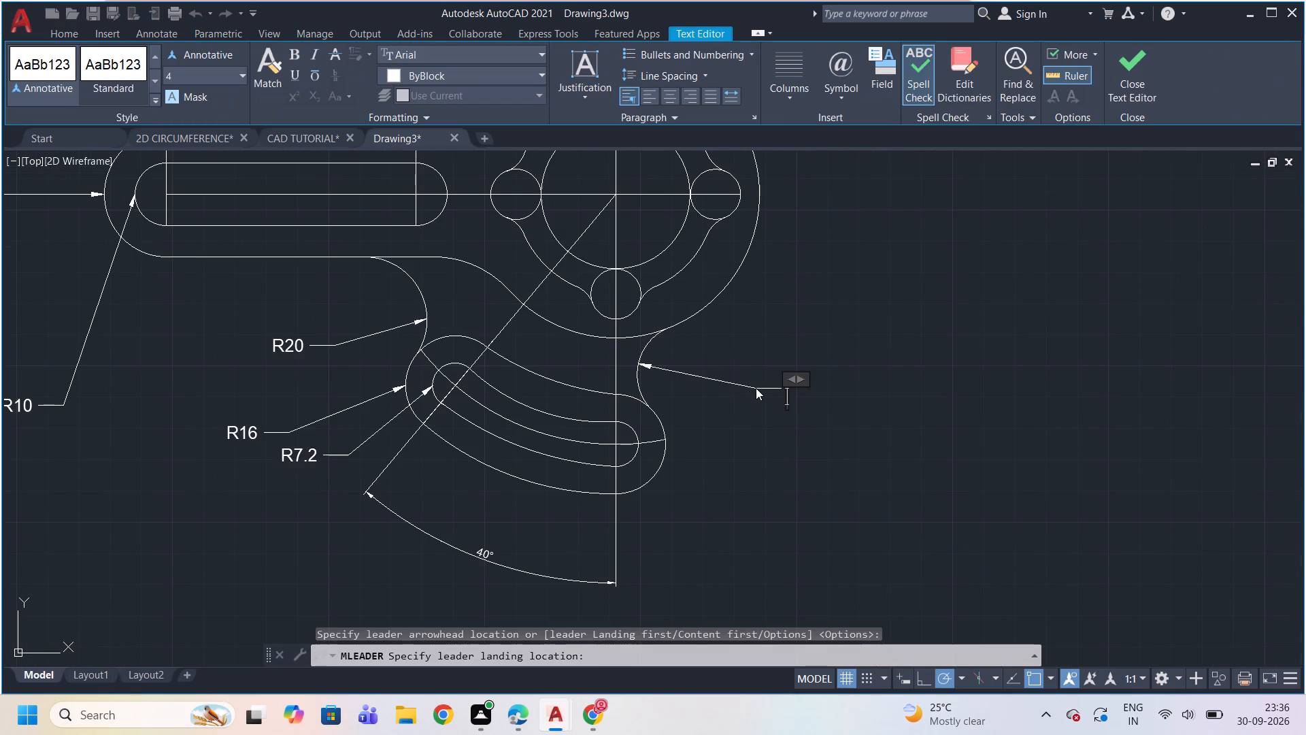
pyautogui.write('R16')
pyautogui.click(756, 388)
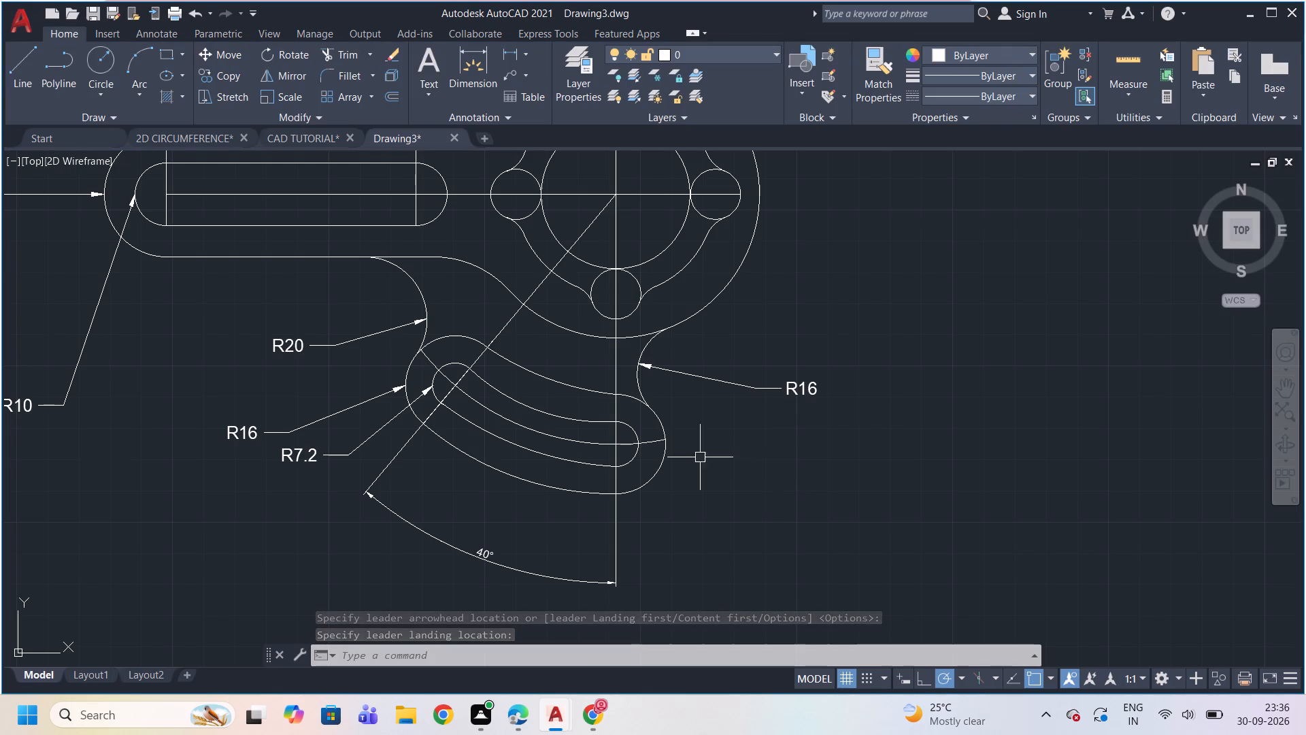
# Add a multileader labelled R80 pointing at the curved slot's centreline arc, with its text outside the lobe opposite the arm.
pyautogui.click(507, 69)
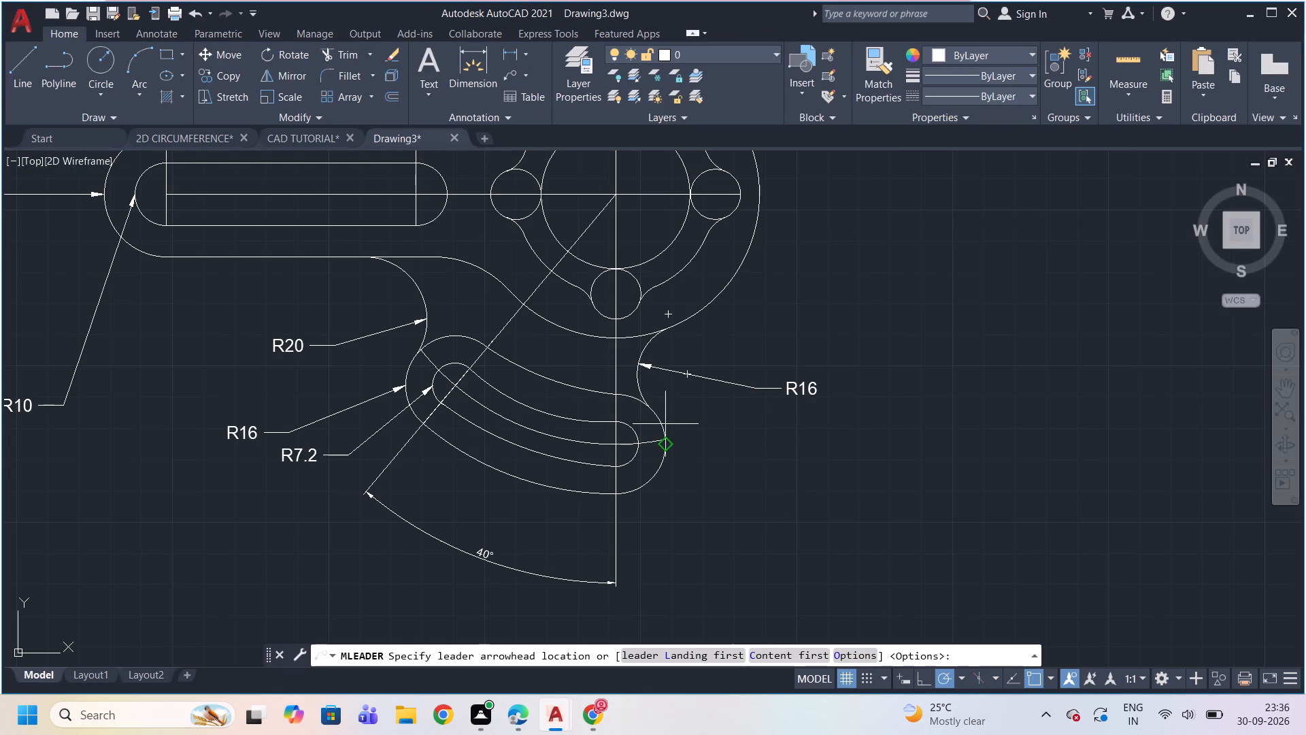
pyautogui.click(557, 437)
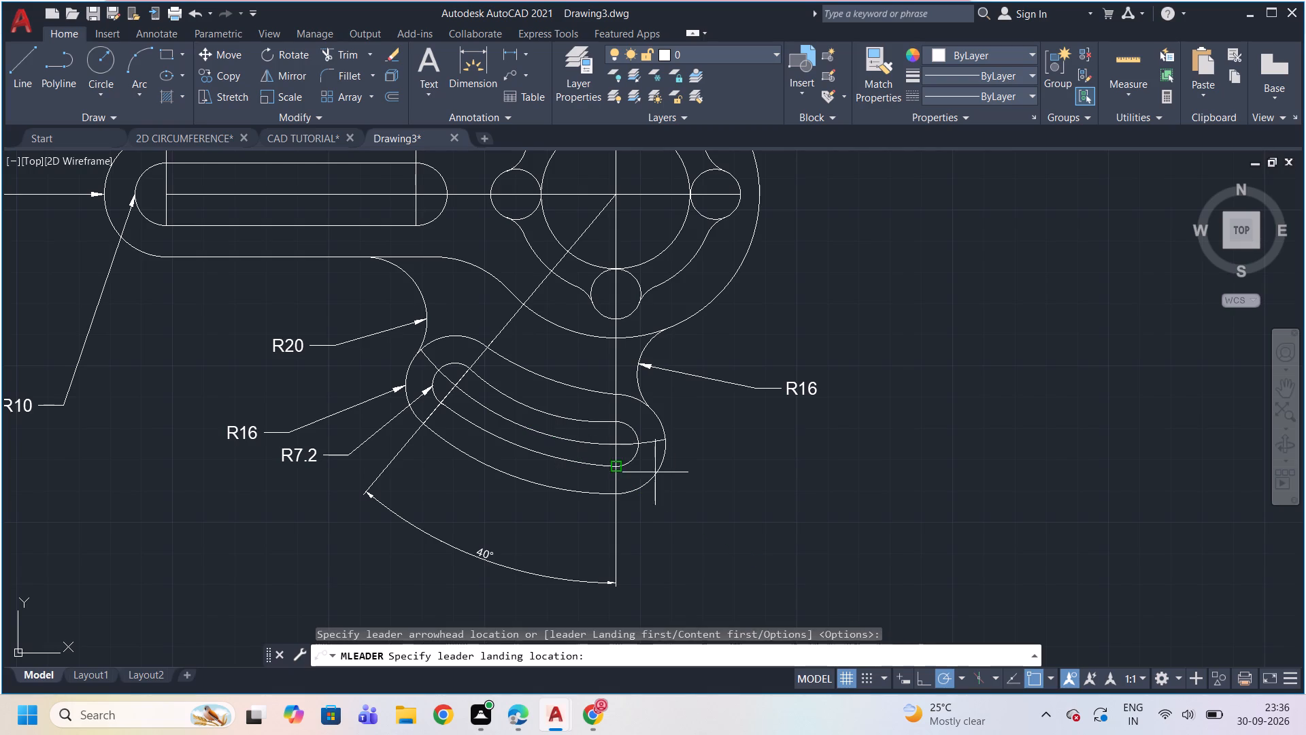
pyautogui.click(790, 472)
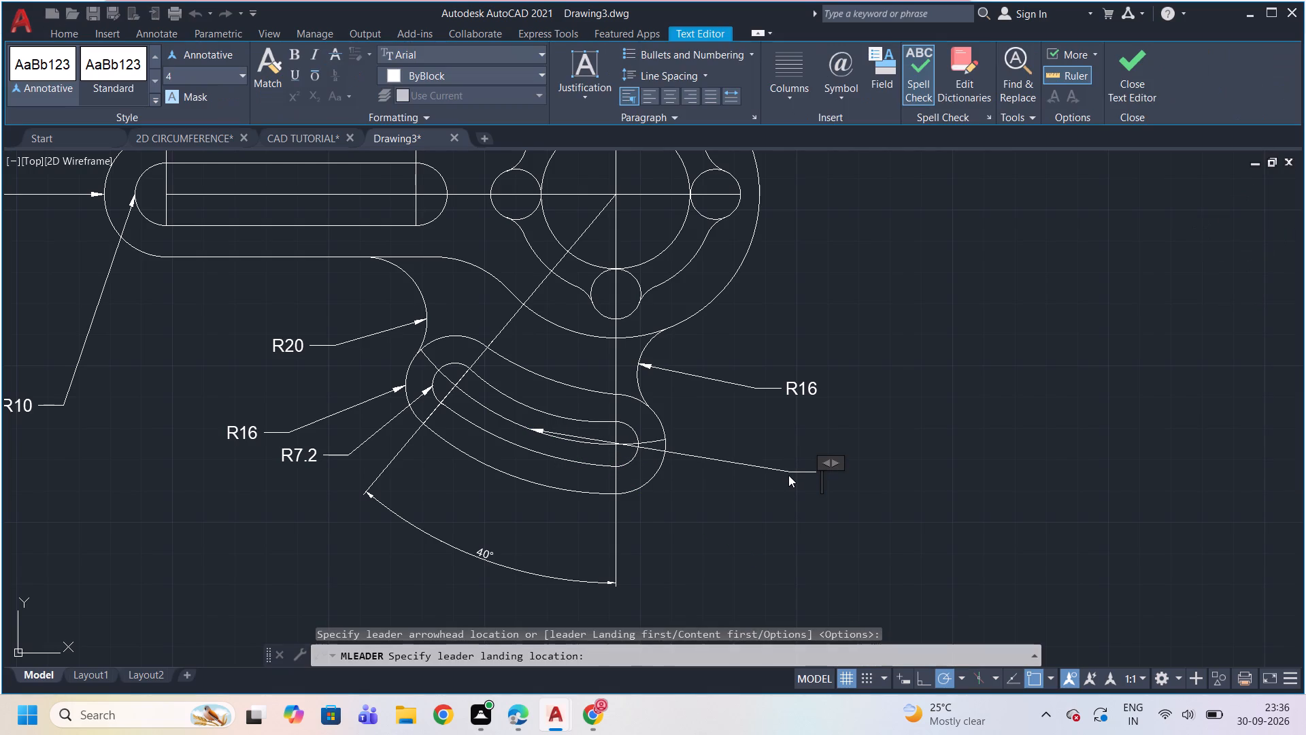
pyautogui.write('R80')
pyautogui.click(788, 475)
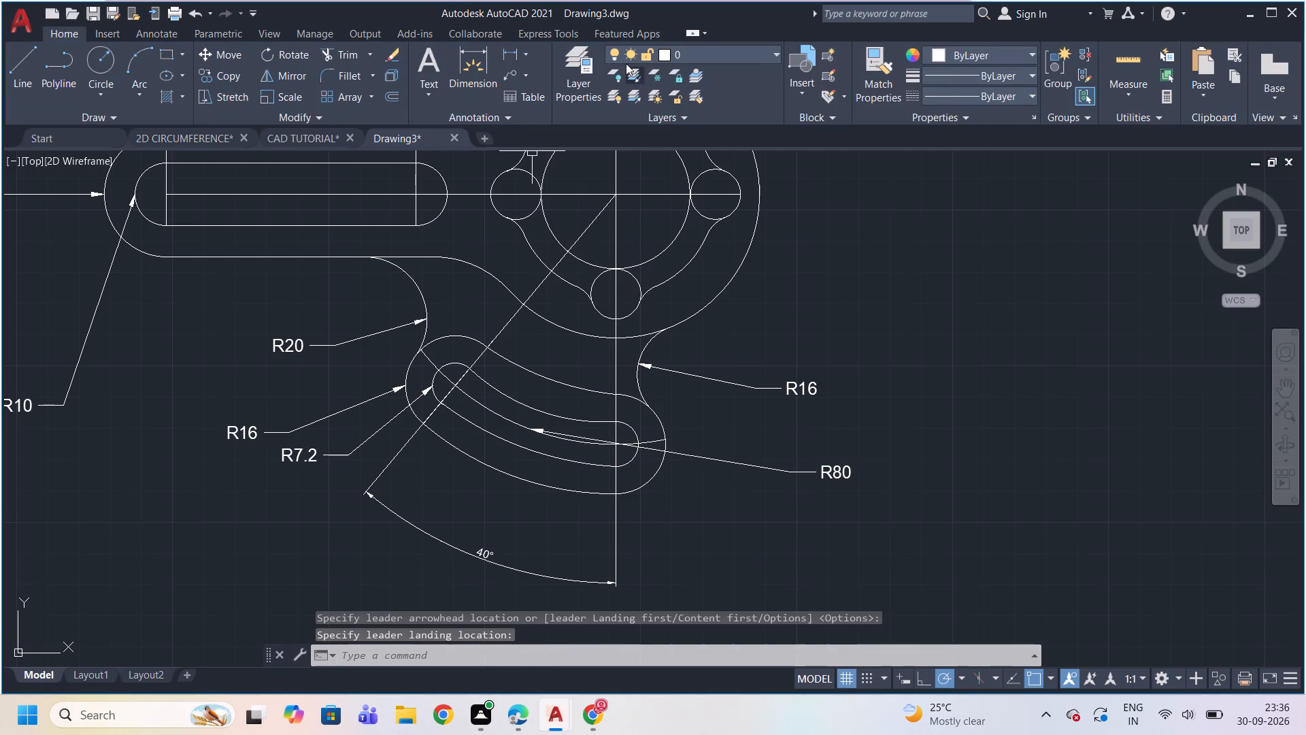
# Add a multileader labelled 4-DIA 16 pointing at the small circle on the flange's horizontal centreline, opposite the arm.
pyautogui.click(506, 73)
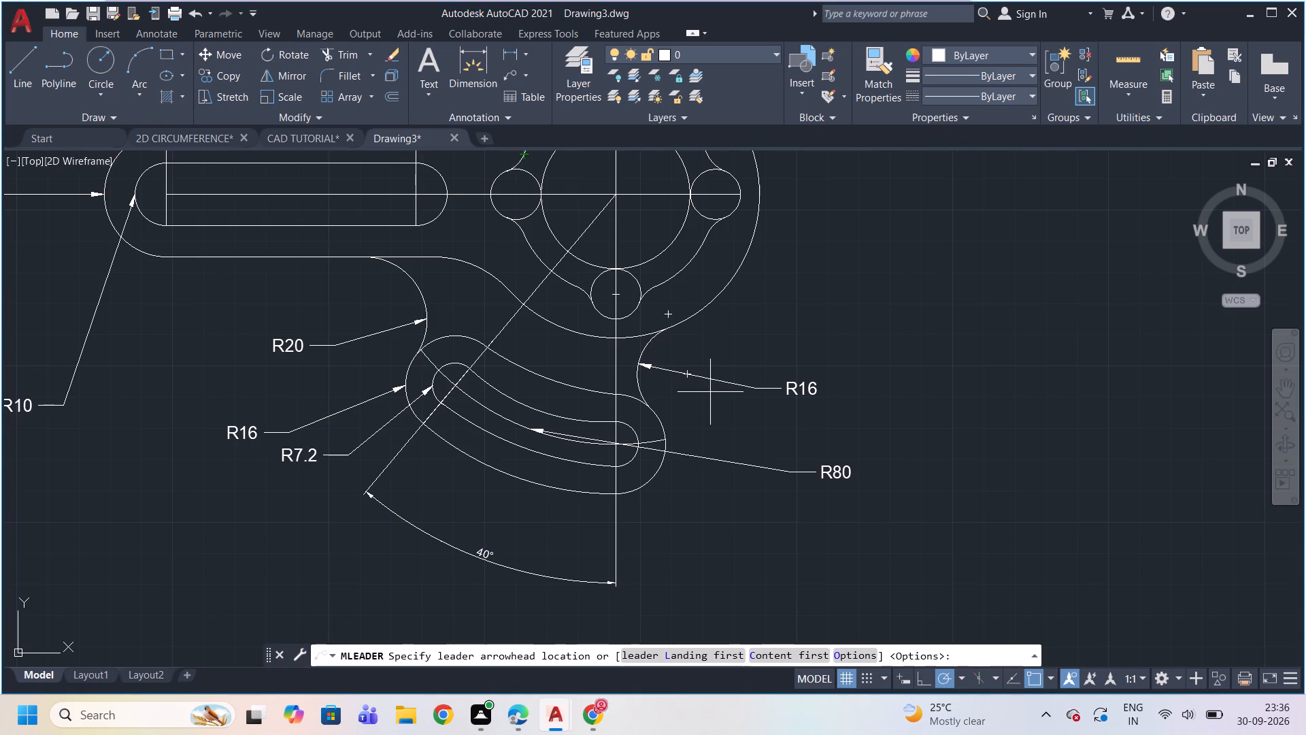
pyautogui.scroll(1, 713, 395)
pyautogui.scroll(-1, 703, 389)
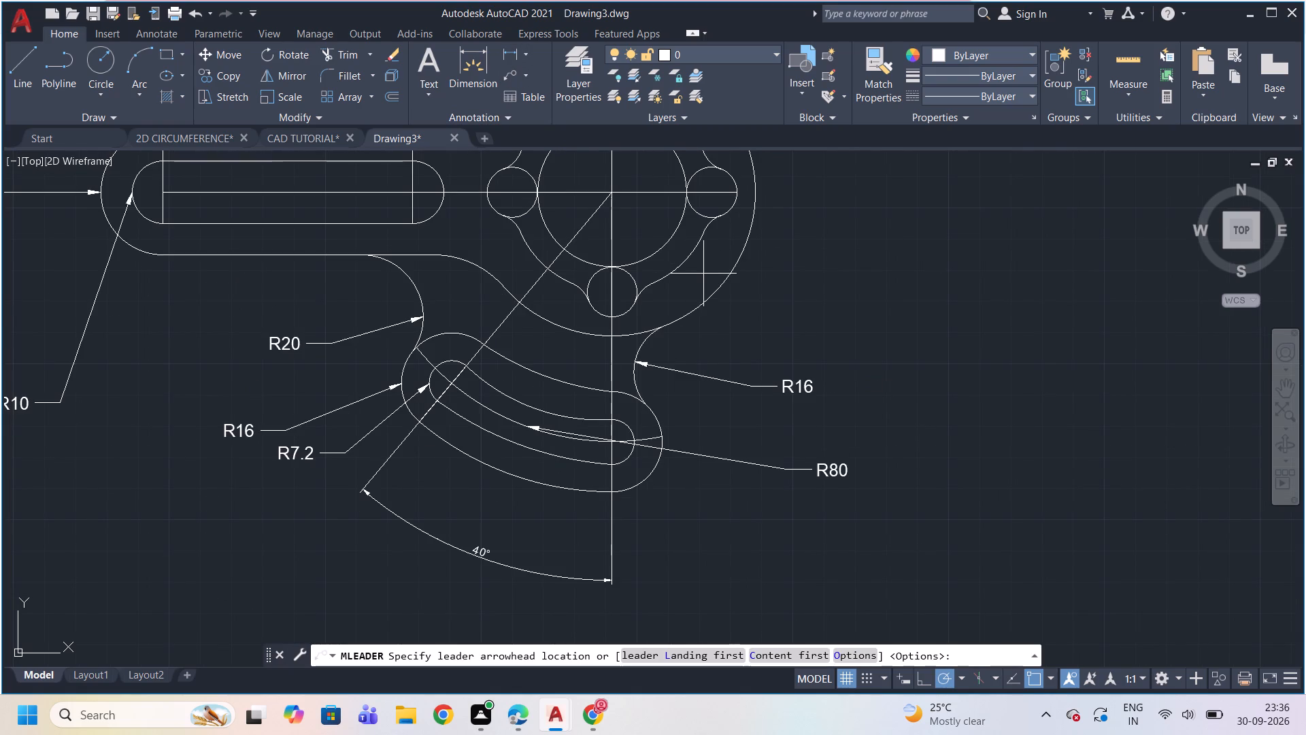
pyautogui.click(726, 208)
pyautogui.click(873, 229)
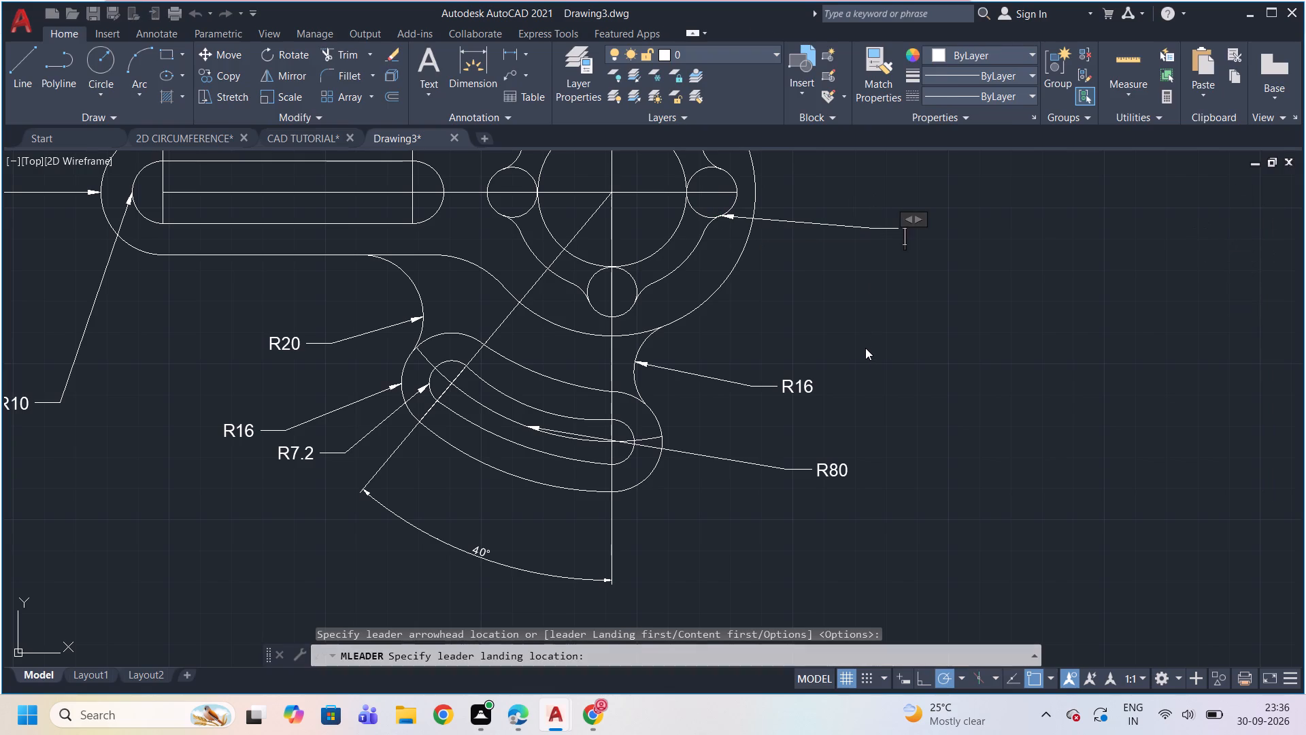
pyautogui.press('4')
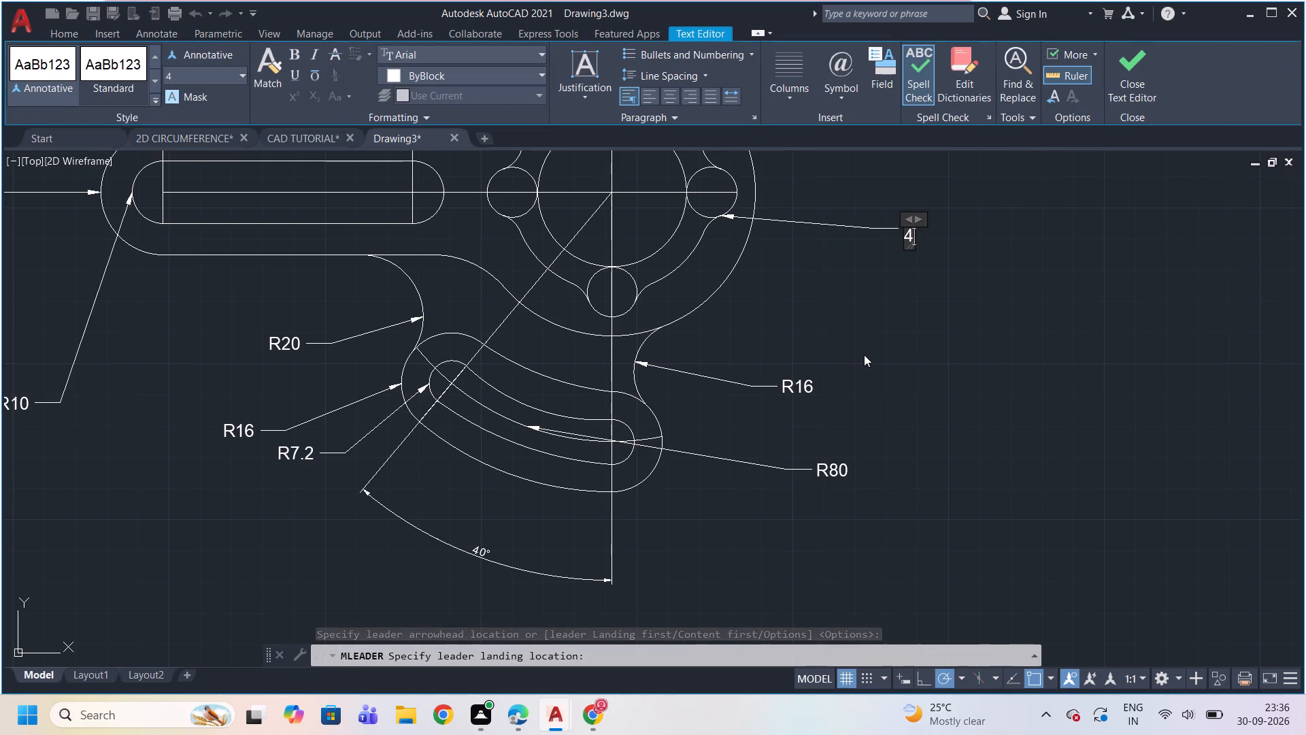
pyautogui.press('-')
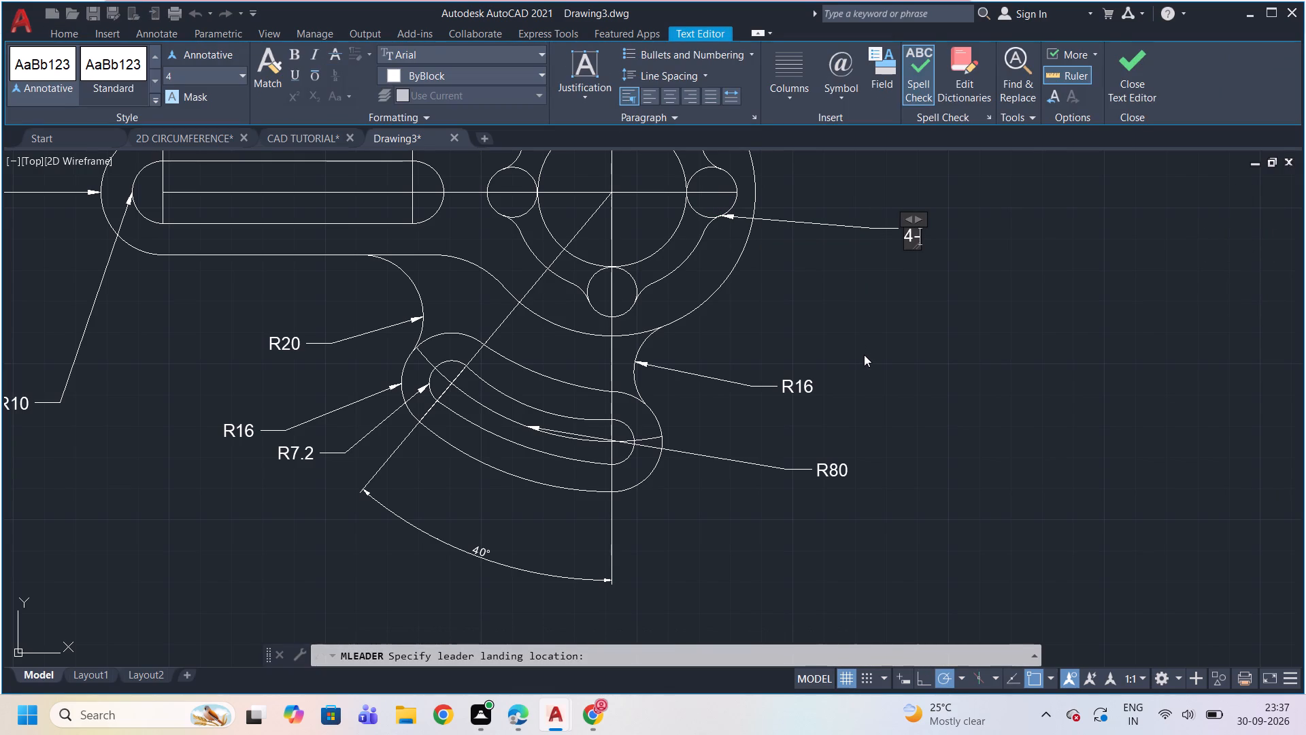
pyautogui.press('BackSpace')
pyautogui.press('-')
pyautogui.write('DIA 16')
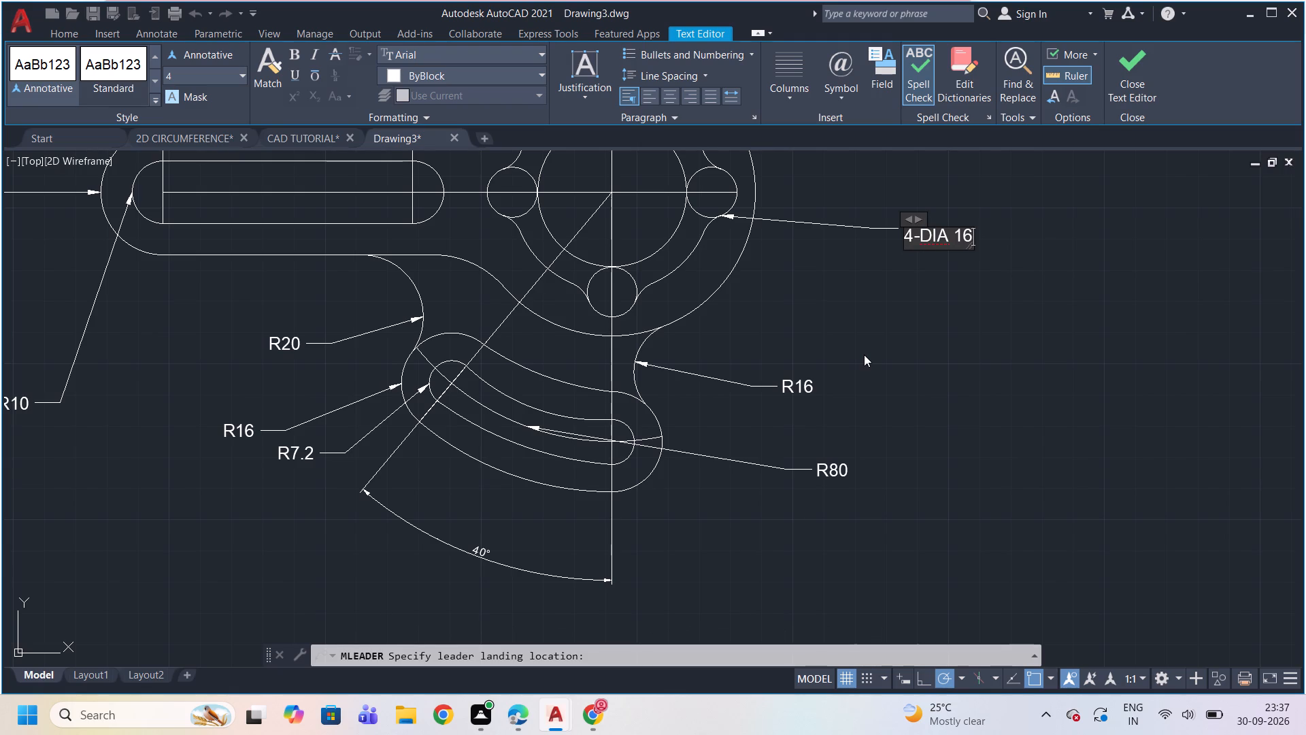
pyautogui.click(864, 355)
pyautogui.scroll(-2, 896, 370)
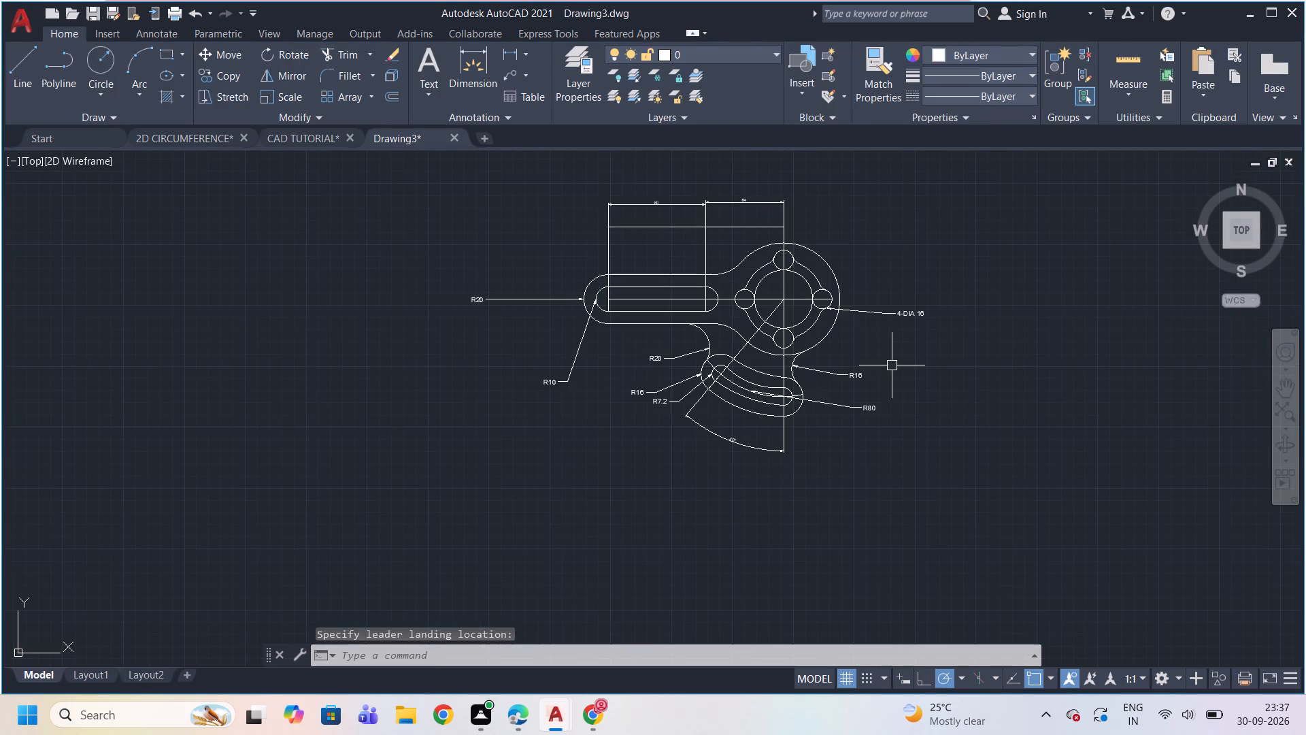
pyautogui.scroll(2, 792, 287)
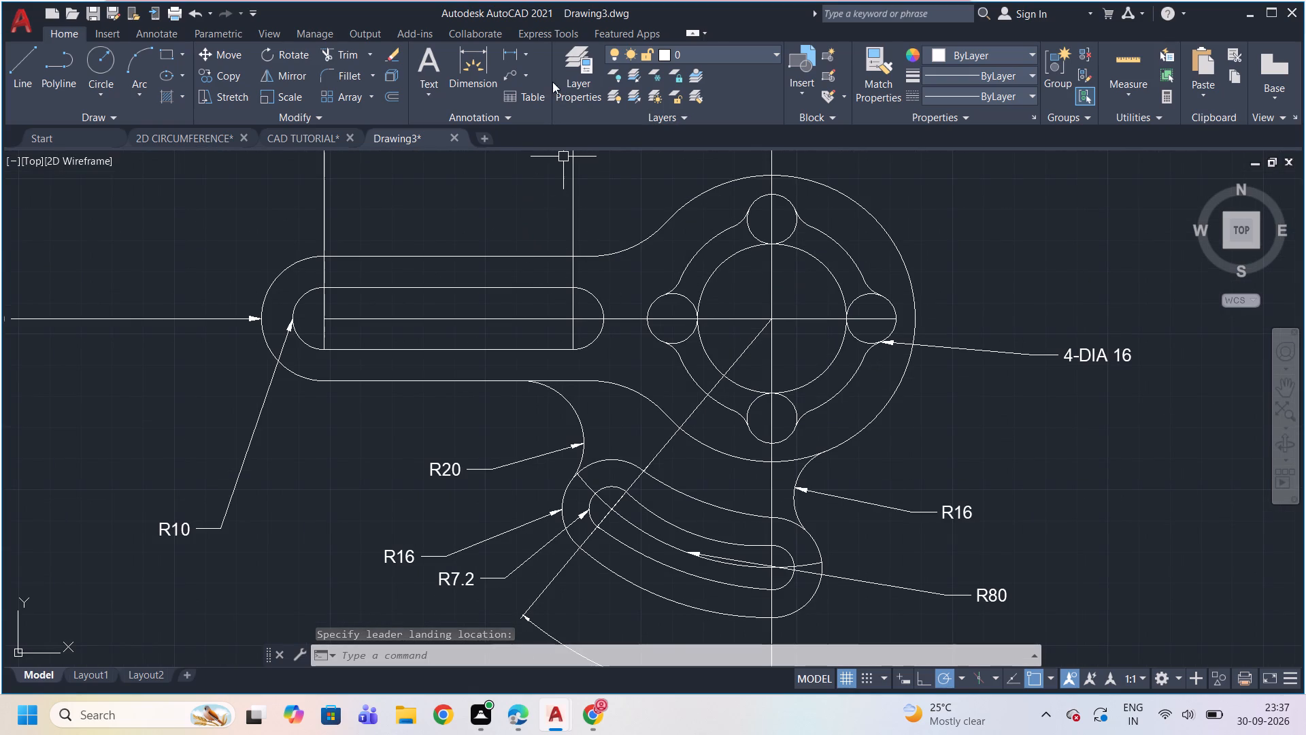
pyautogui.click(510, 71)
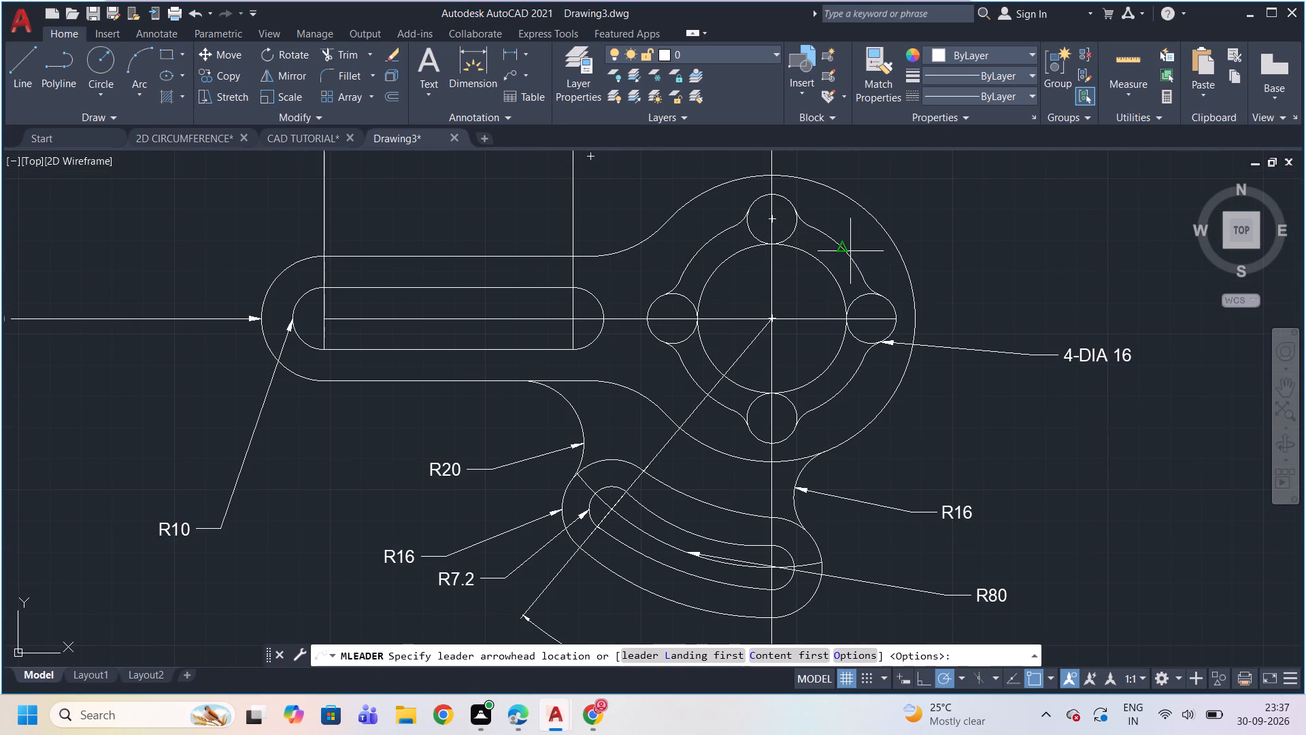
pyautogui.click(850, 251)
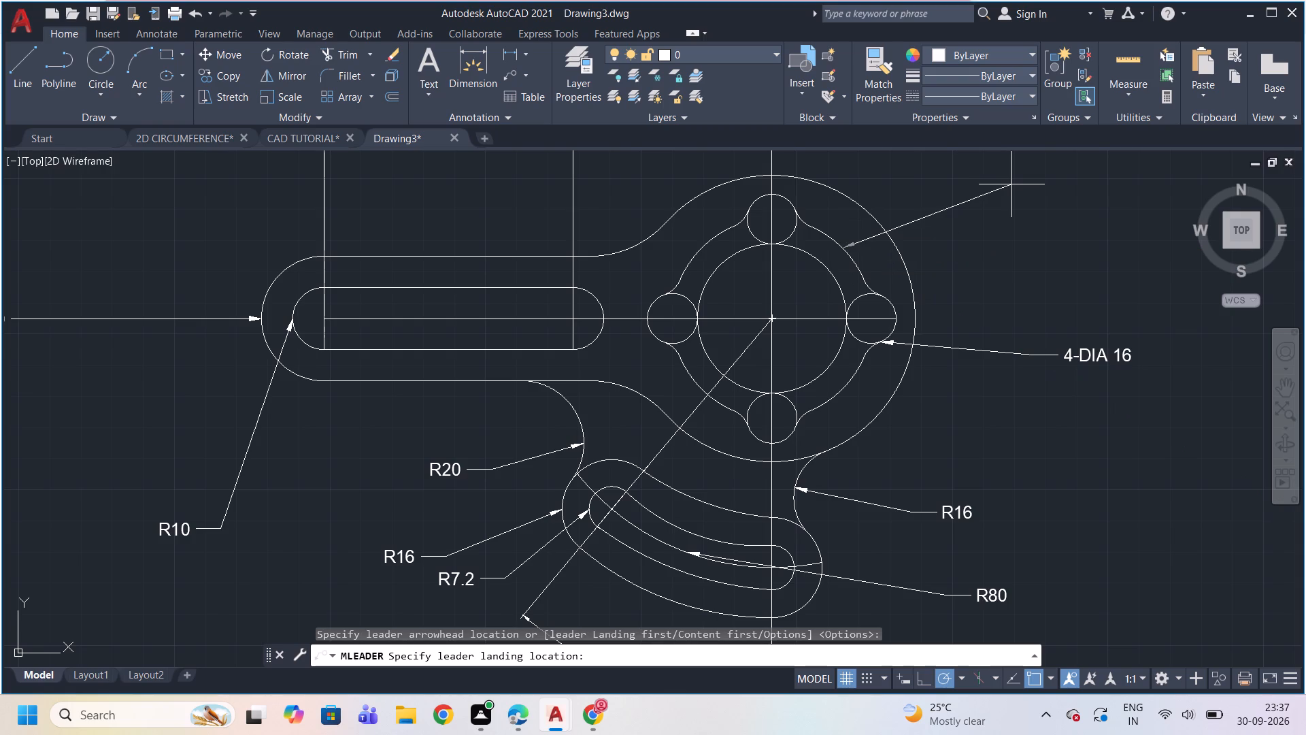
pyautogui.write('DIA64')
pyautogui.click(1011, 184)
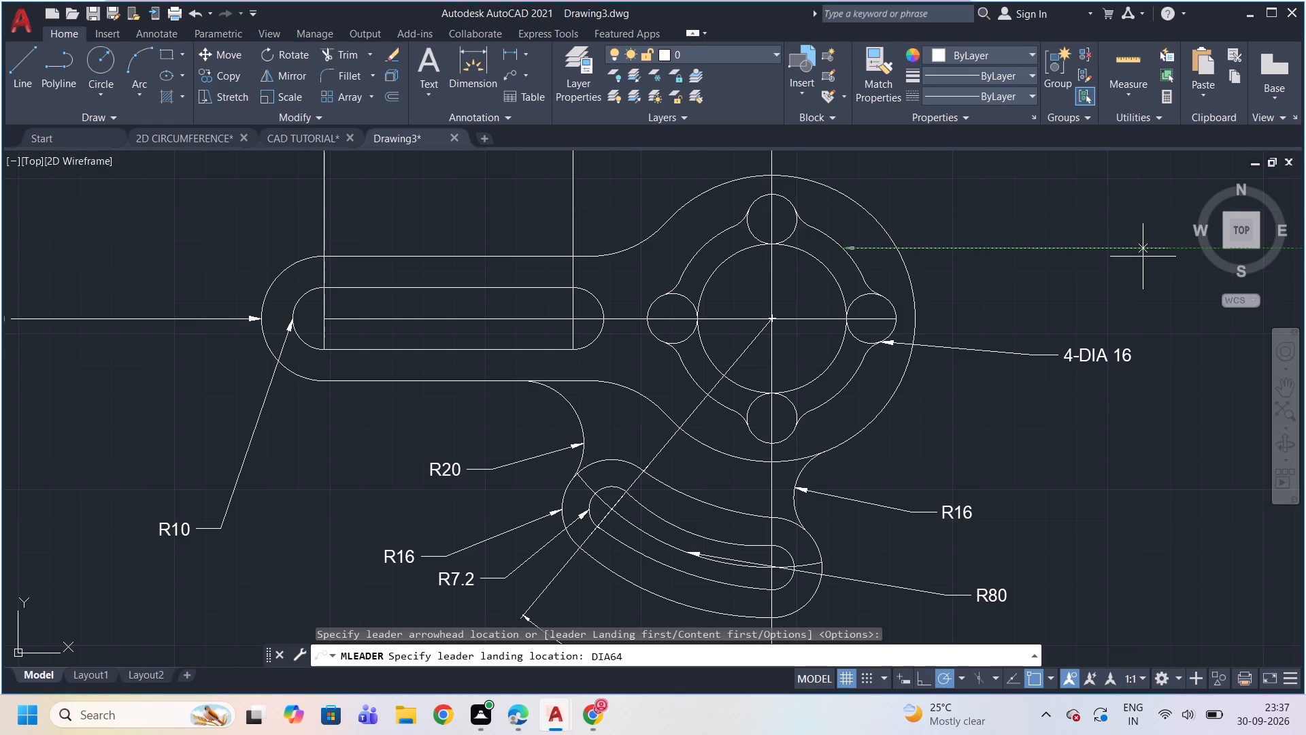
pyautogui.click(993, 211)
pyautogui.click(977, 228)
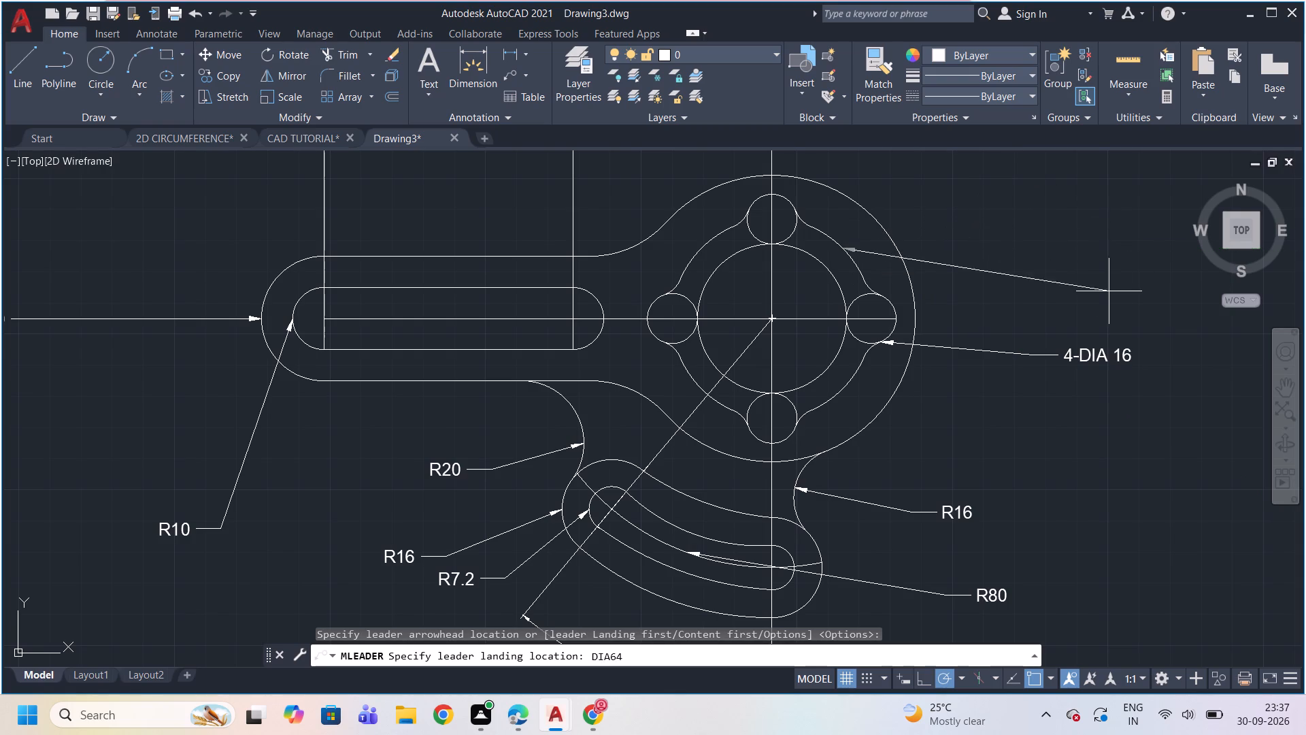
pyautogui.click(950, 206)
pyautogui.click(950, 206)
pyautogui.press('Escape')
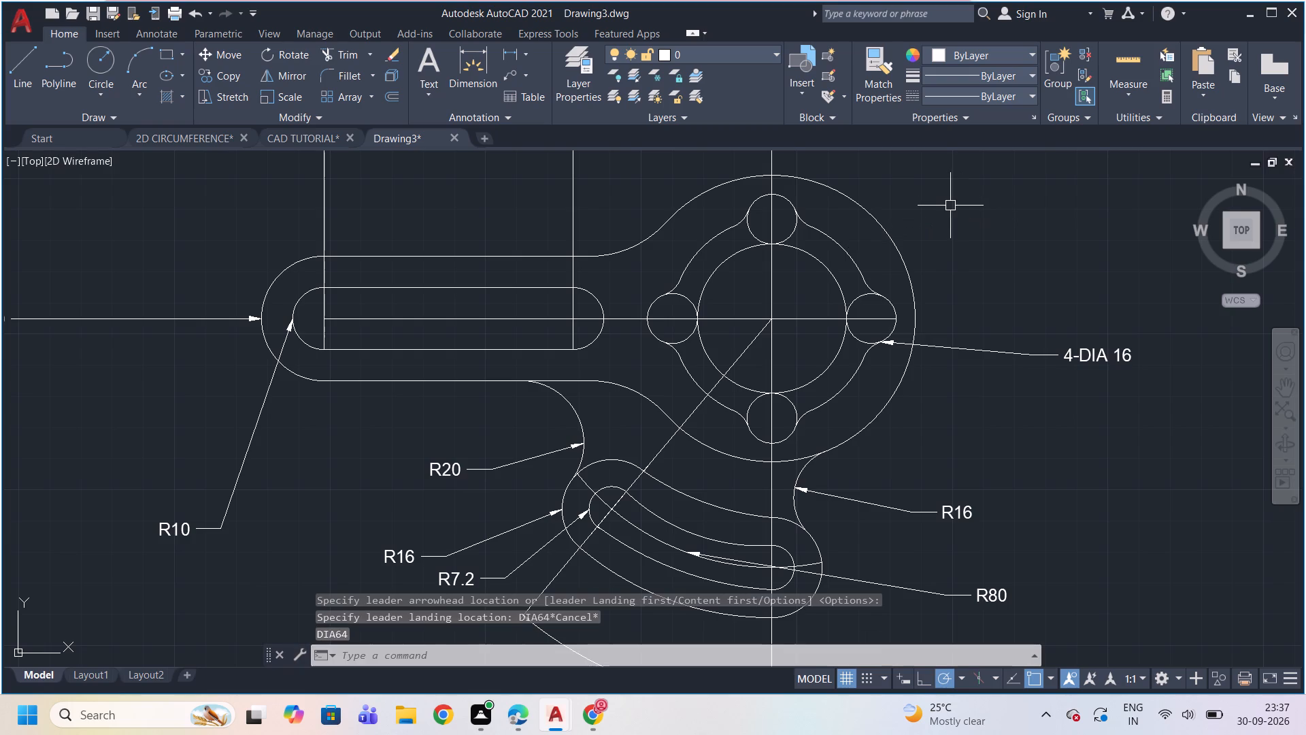
# Add a multileader labelled DIA 64 pointing at the inner profile arc between the top small circle and the one opposite the arm.
pyautogui.click(508, 72)
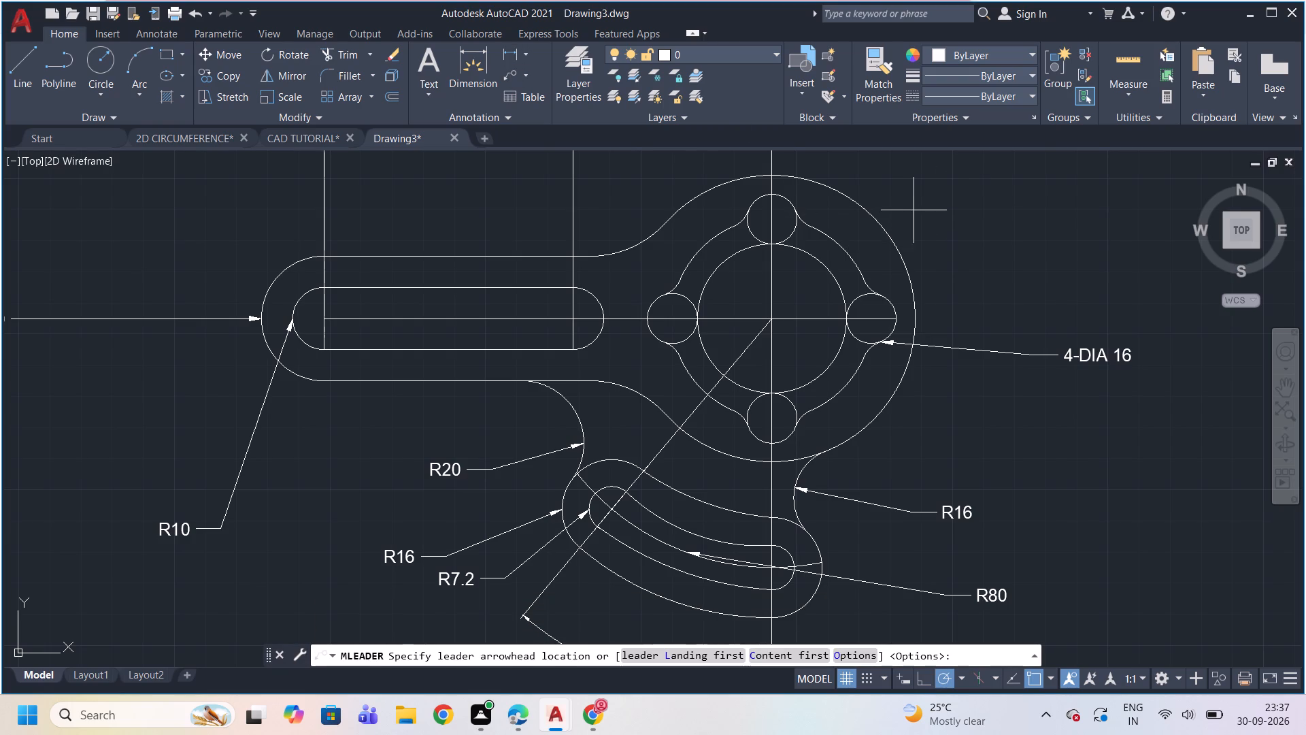
pyautogui.click(841, 243)
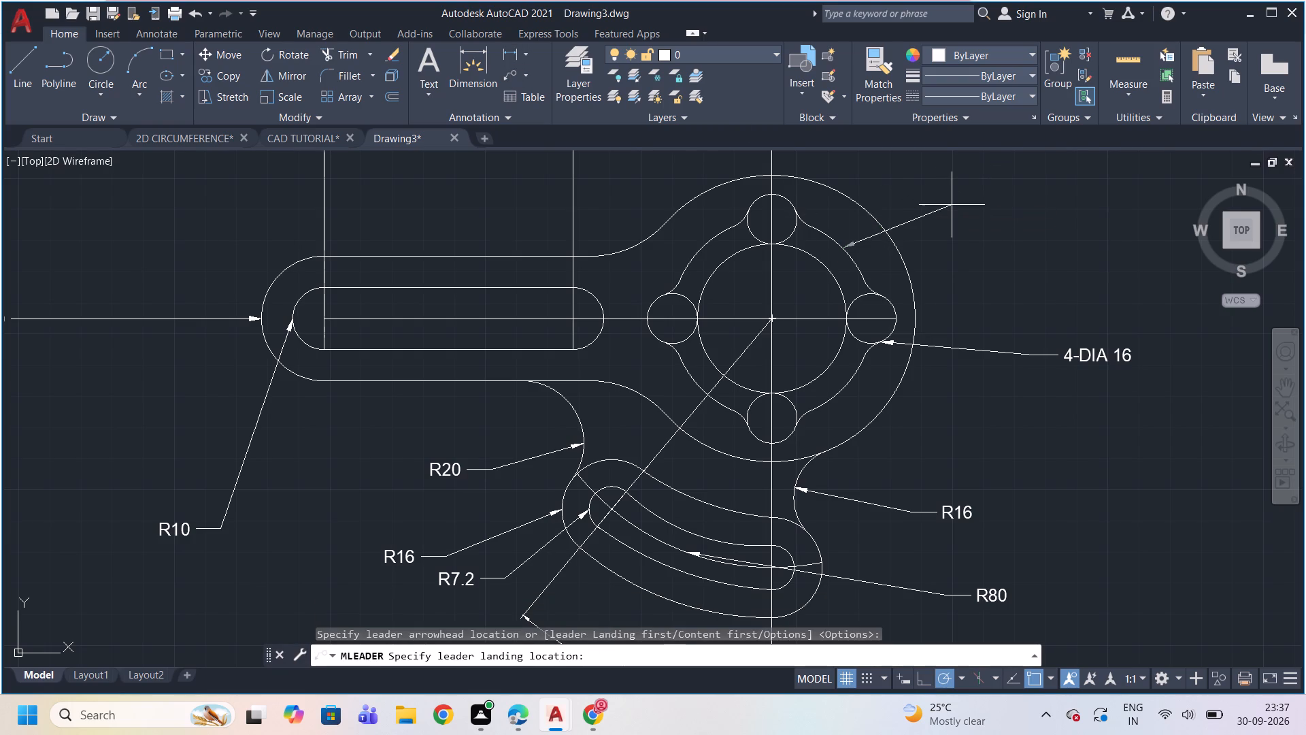
pyautogui.click(952, 205)
pyautogui.write('DIA 64')
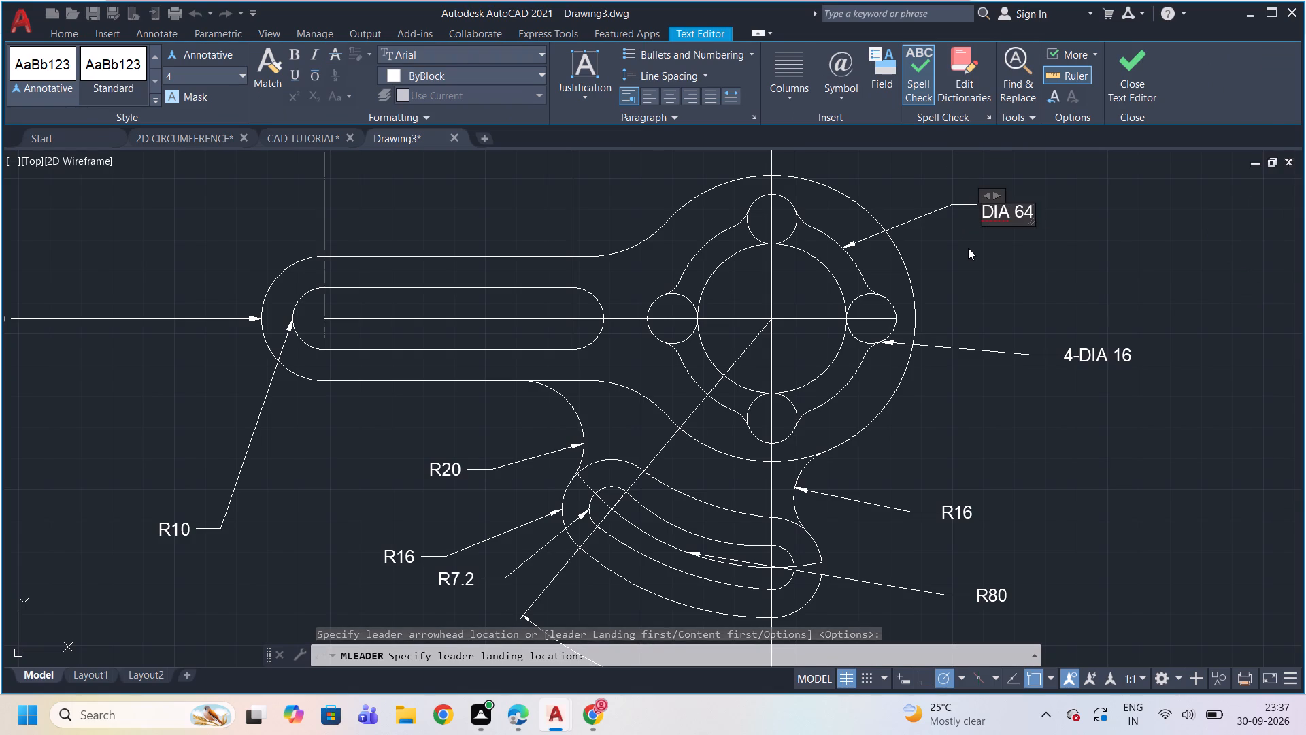
pyautogui.click(968, 248)
# Add a multileader labelled R46 pointing at the flange's outer circle on the side opposite the arm.
pyautogui.click(505, 67)
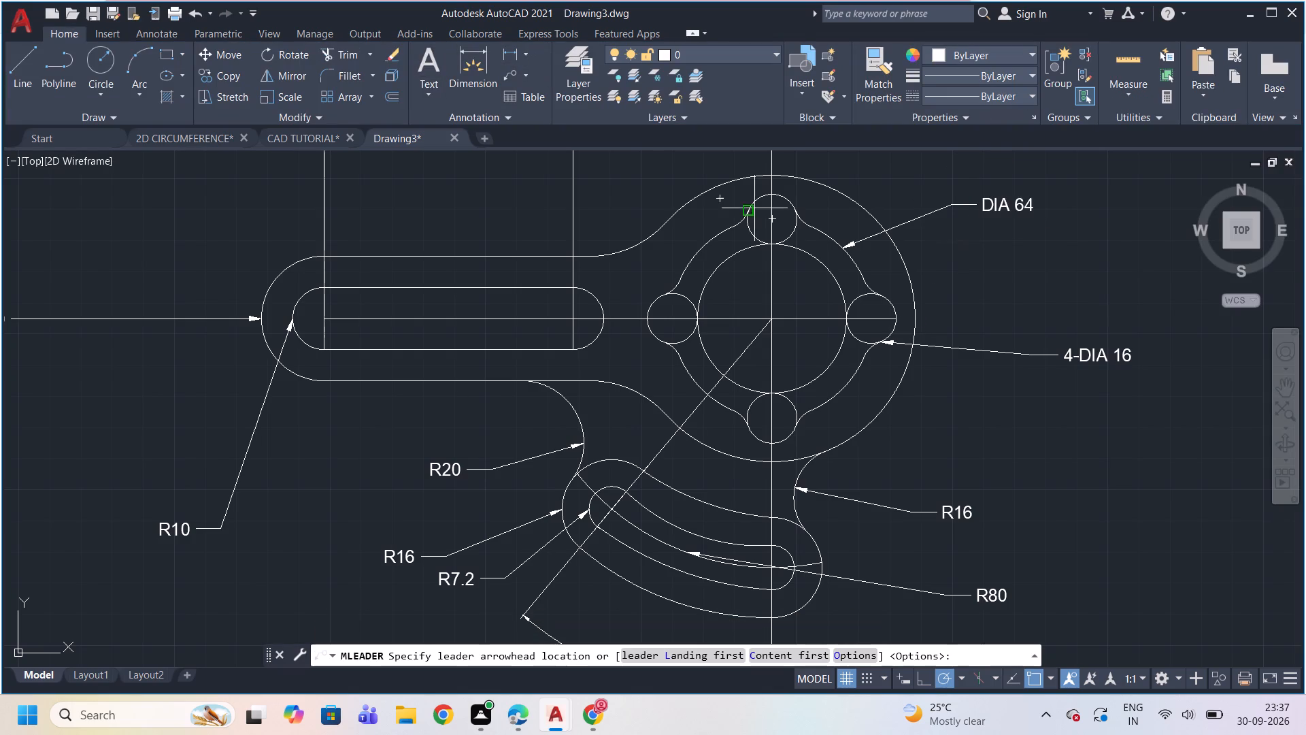
pyautogui.click(906, 277)
pyautogui.click(1108, 260)
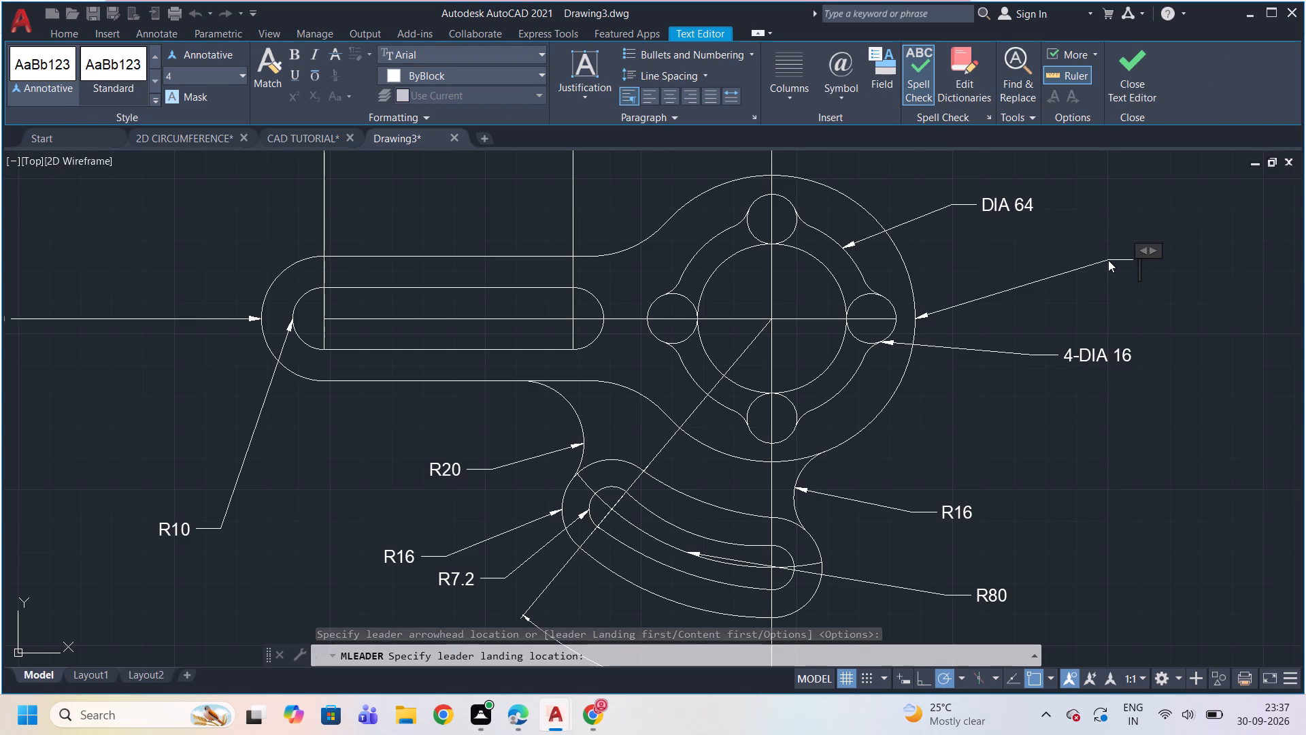
pyautogui.write('R46')
pyautogui.click(1108, 260)
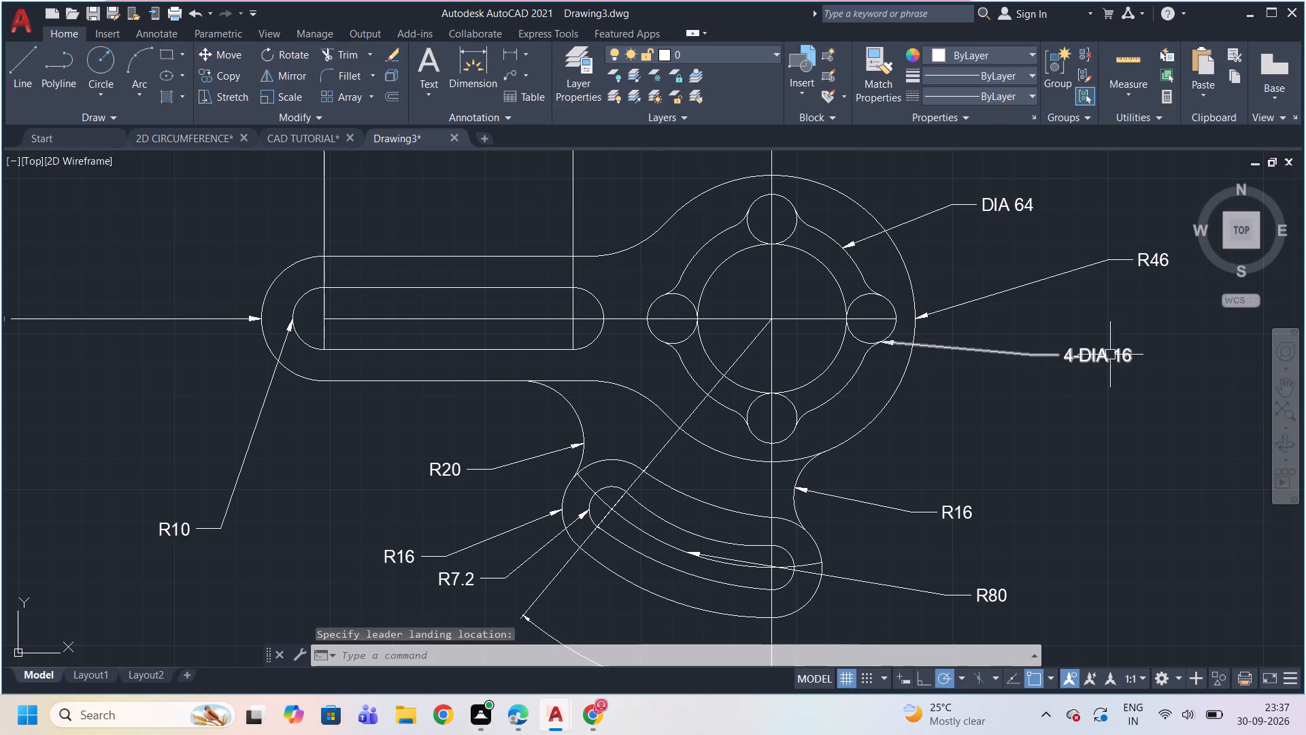
# Add a multileader labelled R10 pointing at the inner profile's blend arc just above the arm-side small circle, with its text above the arm.
pyautogui.click(512, 67)
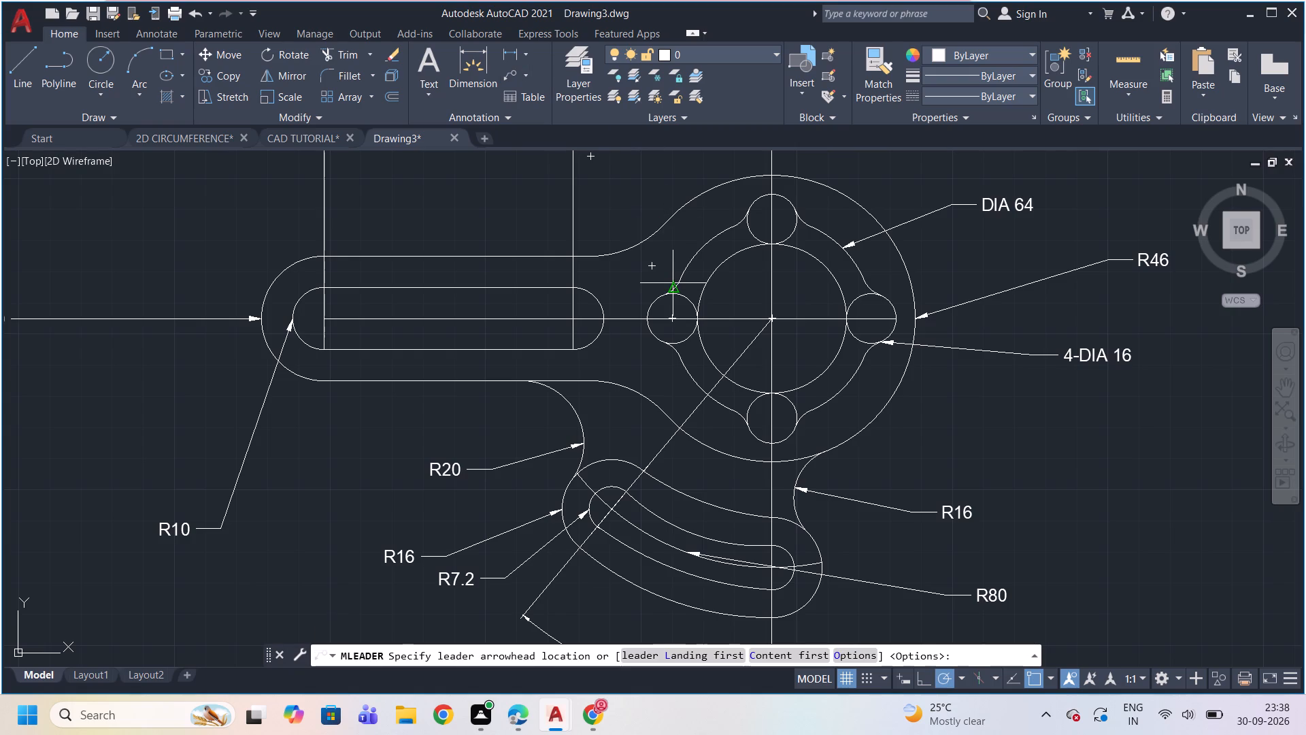
pyautogui.click(679, 283)
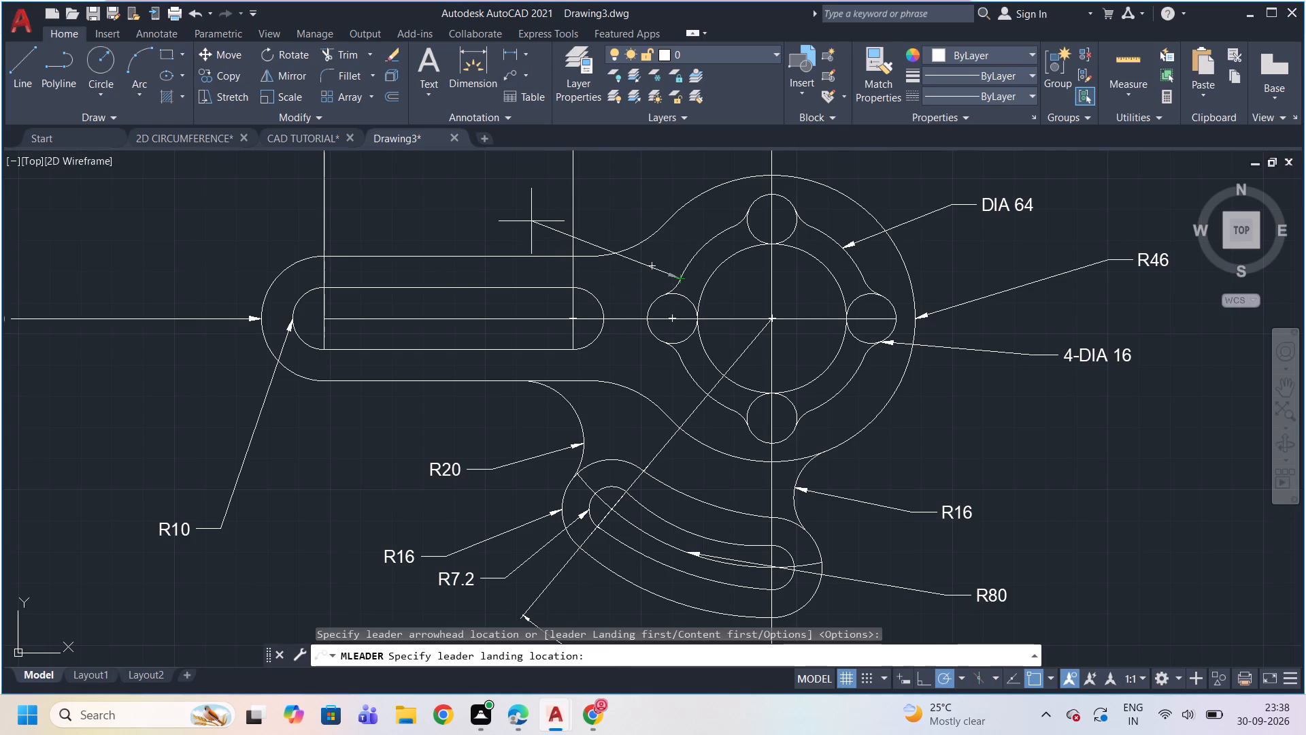
pyautogui.click(528, 220)
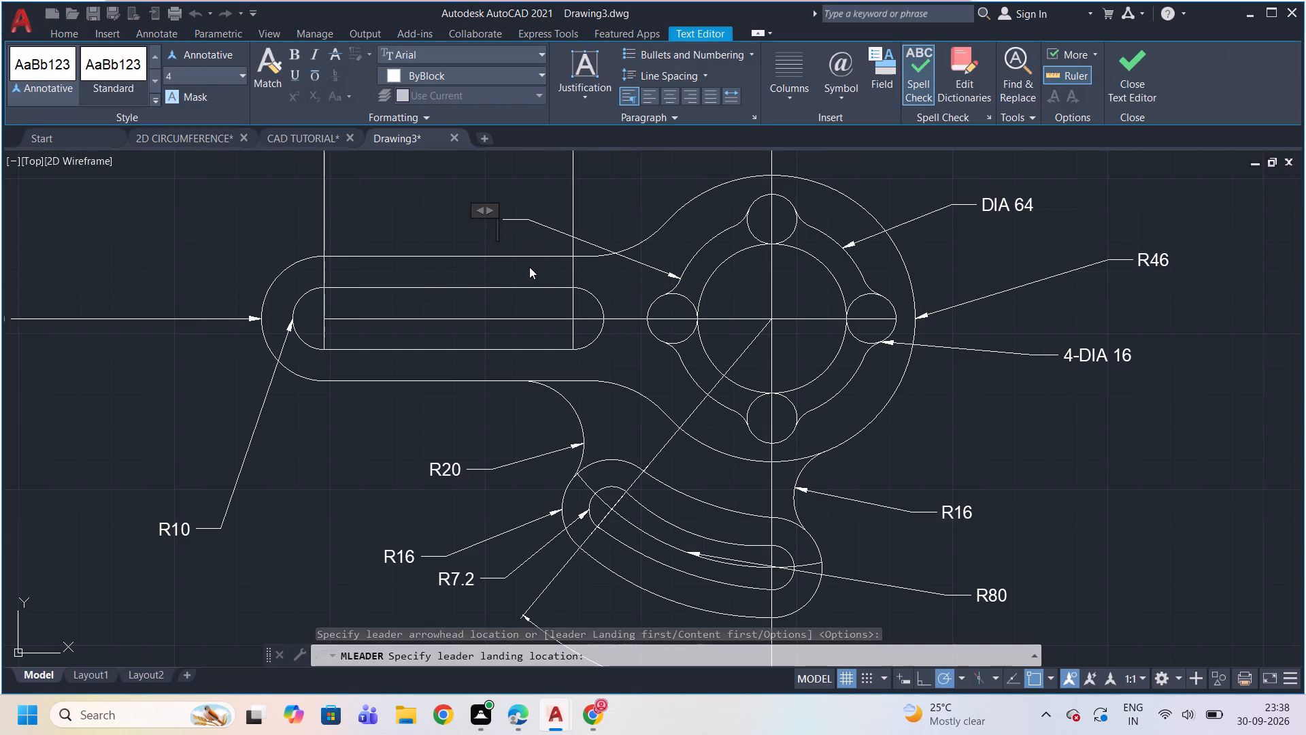
pyautogui.write('R10')
pyautogui.click(529, 267)
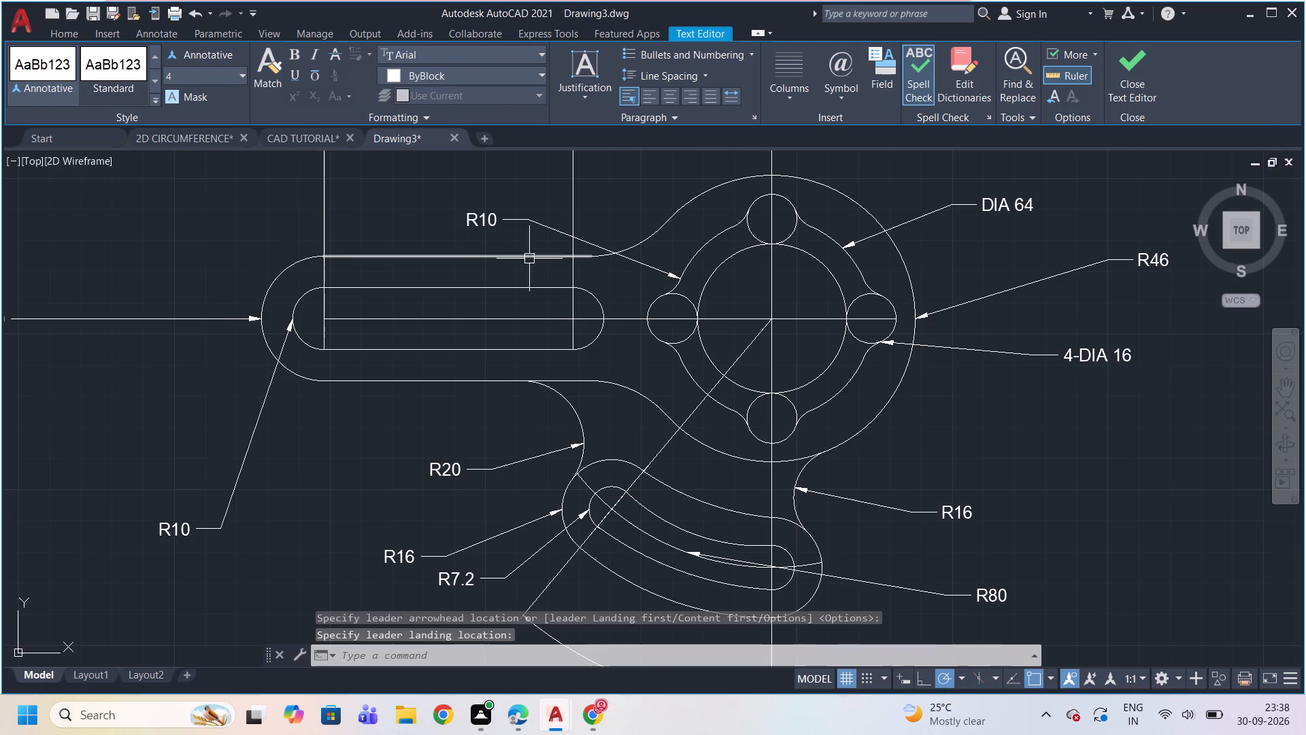
# Add a multileader labelled R32 pointing at the fillet arc between the arm's upper edge and the flange's outer circle.
pyautogui.click(514, 69)
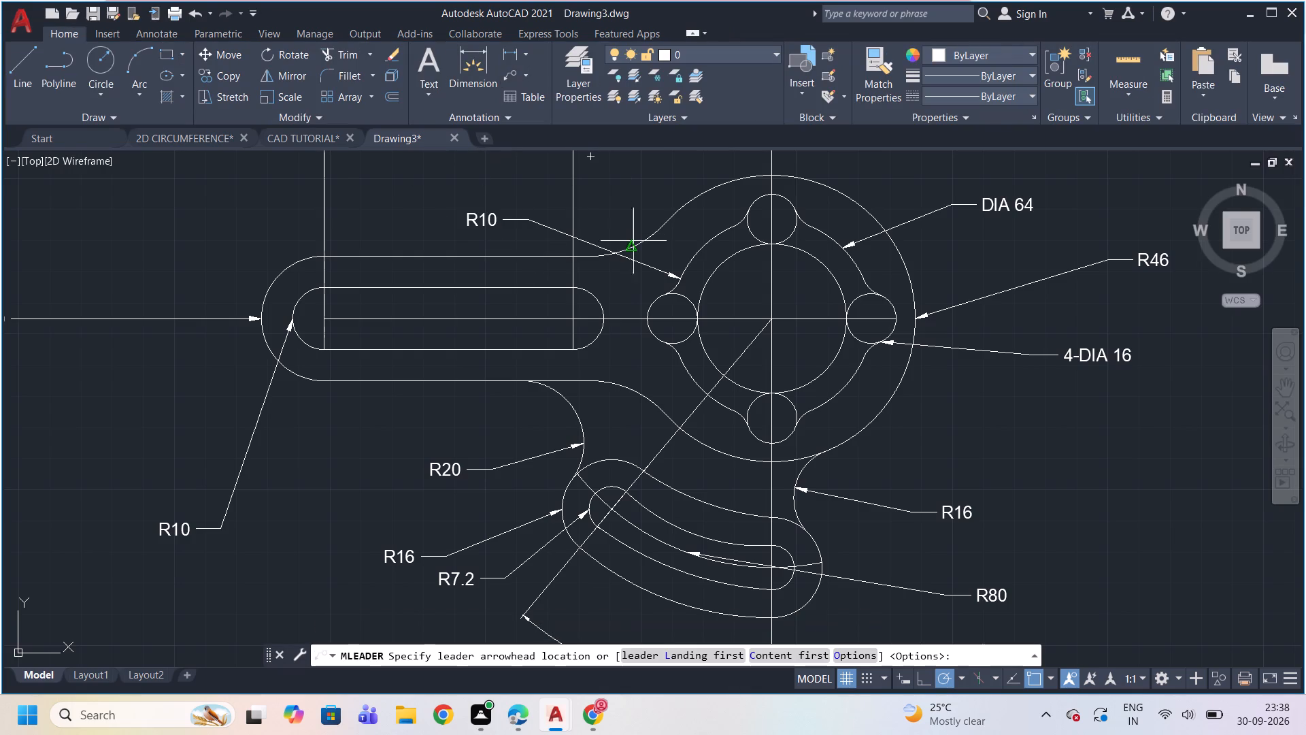
pyautogui.click(636, 242)
pyautogui.click(625, 195)
pyautogui.scroll(-2, 625, 195)
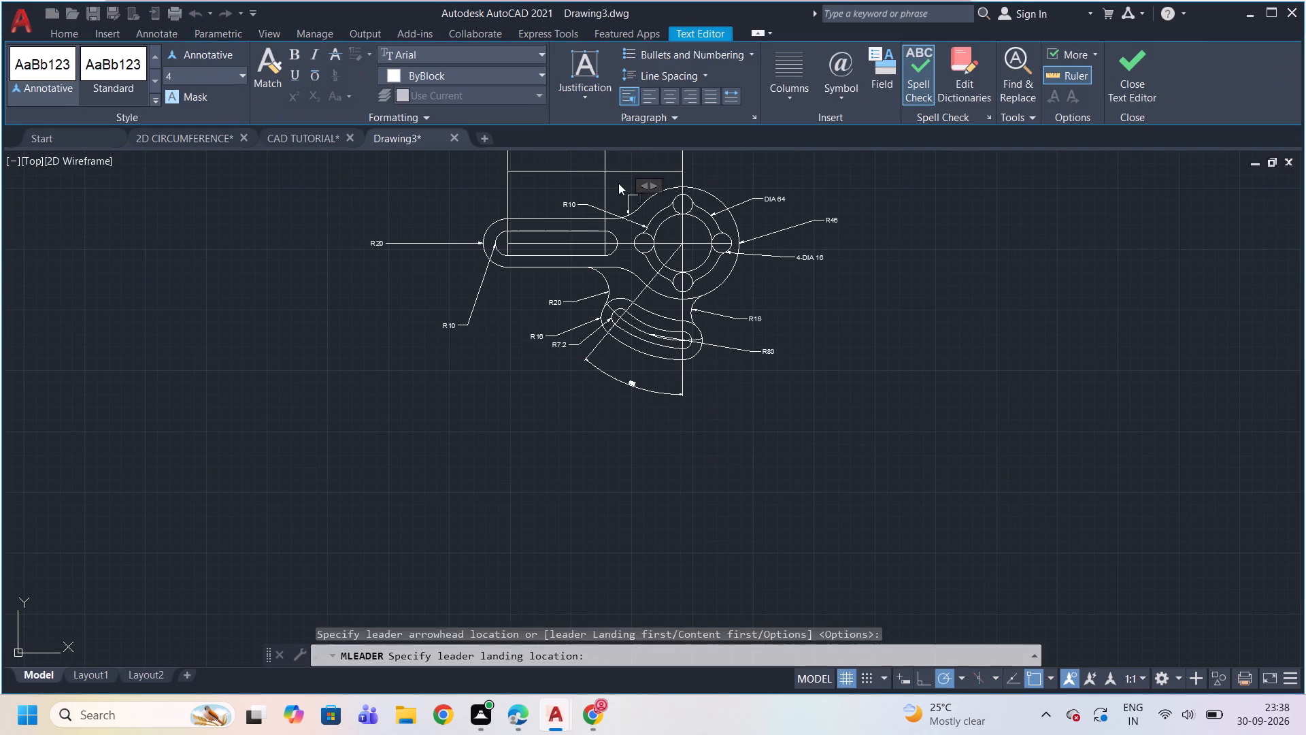
pyautogui.scroll(2, 640, 190)
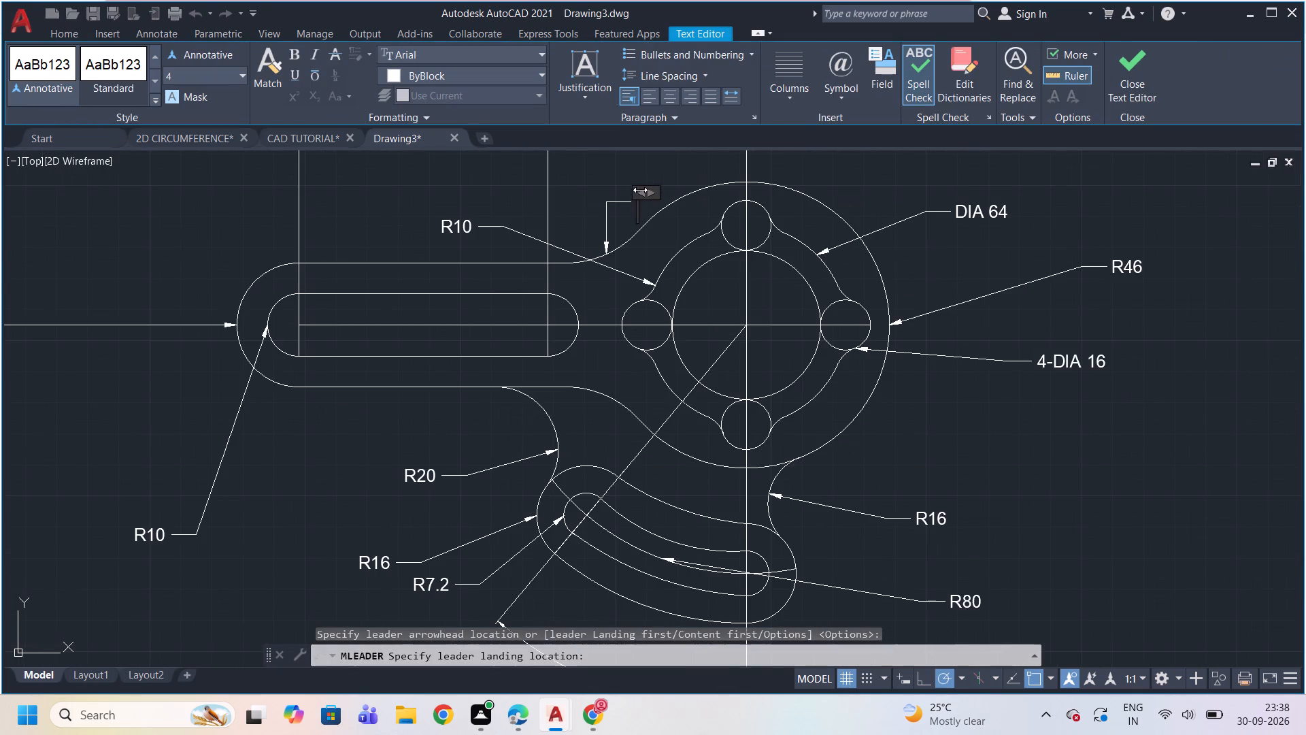
pyautogui.write('R32')
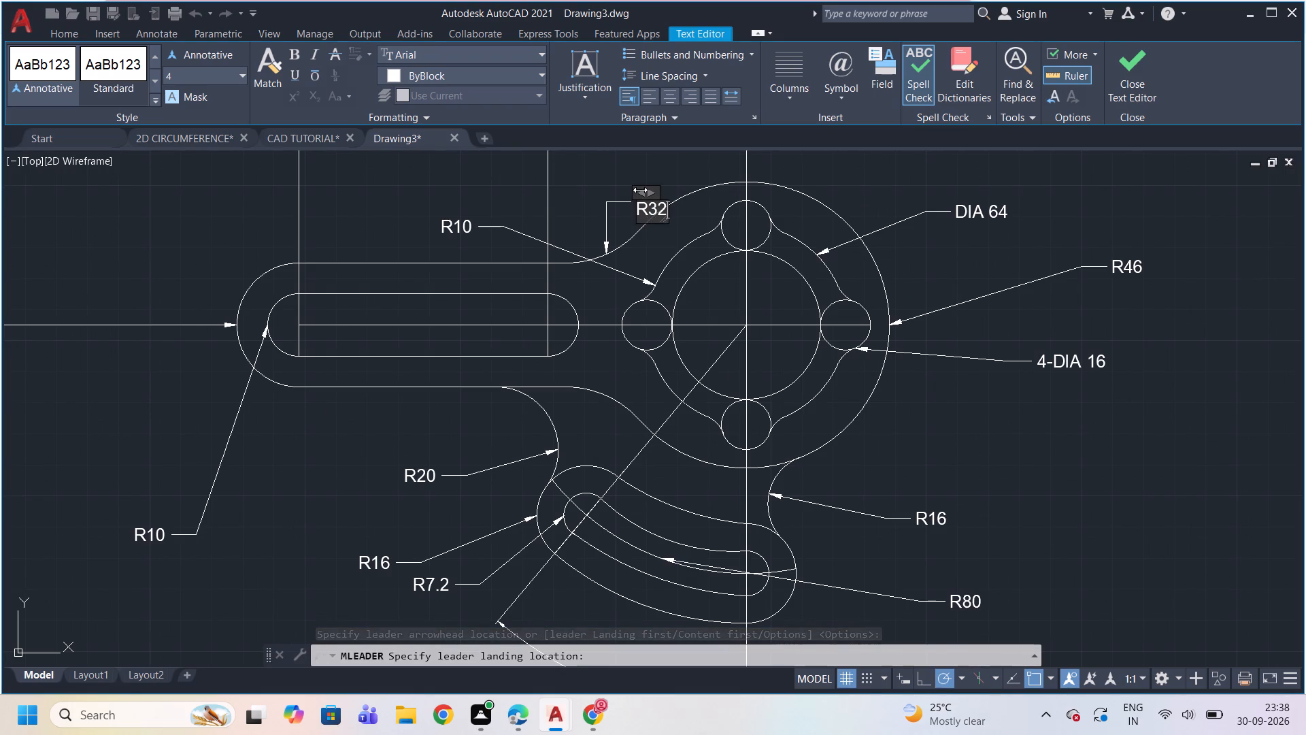
pyautogui.click(640, 190)
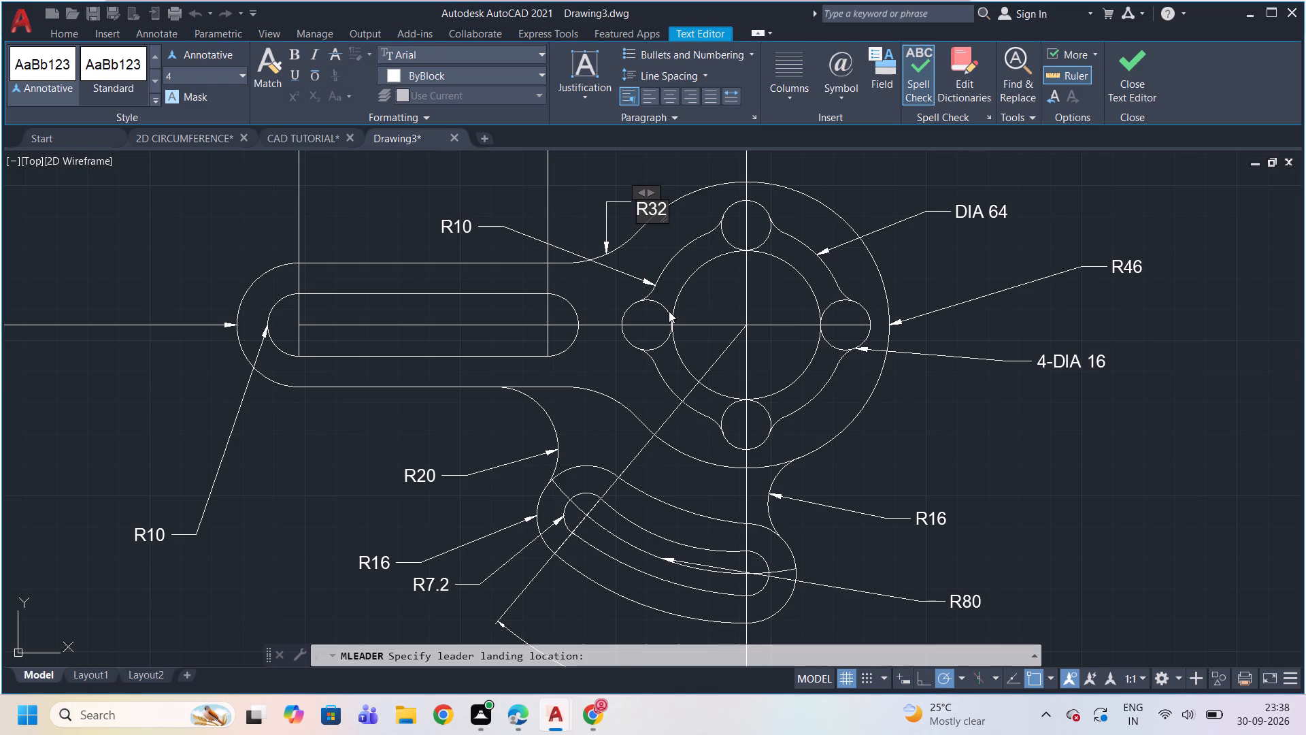
pyautogui.scroll(-2, 669, 311)
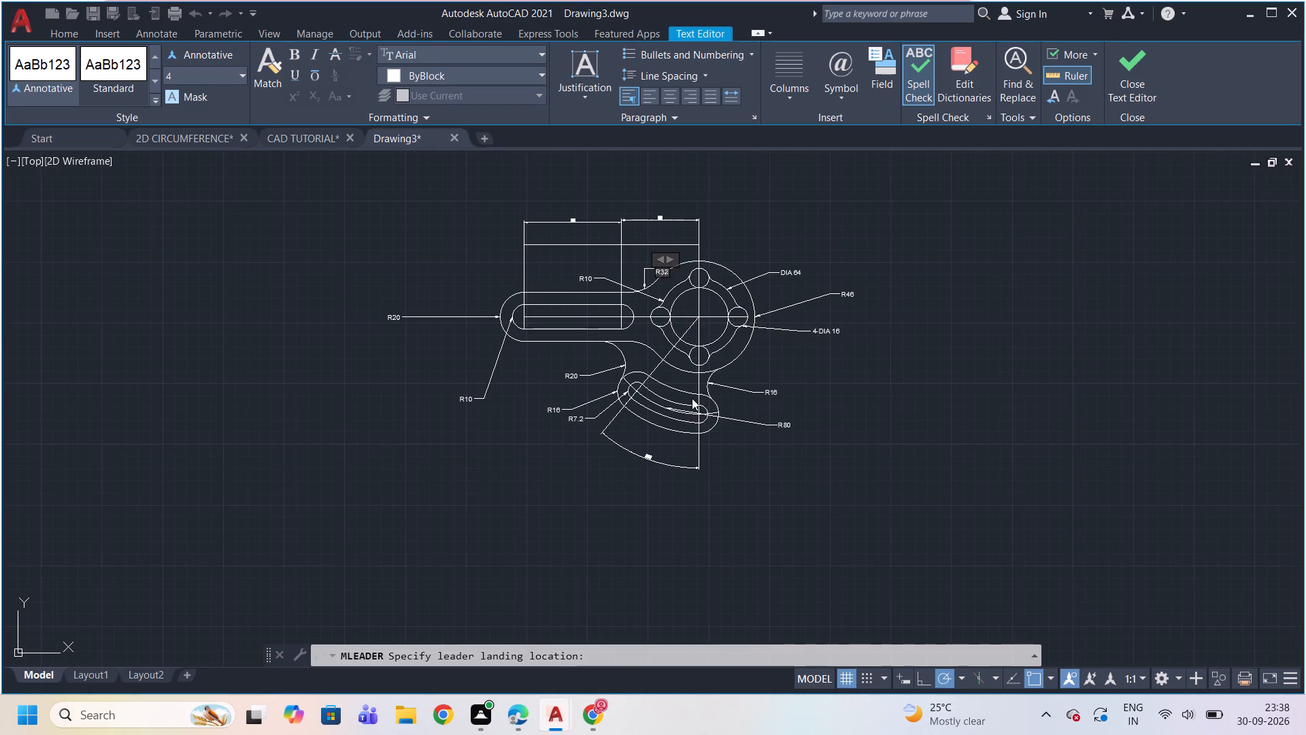
pyautogui.scroll(2, 692, 398)
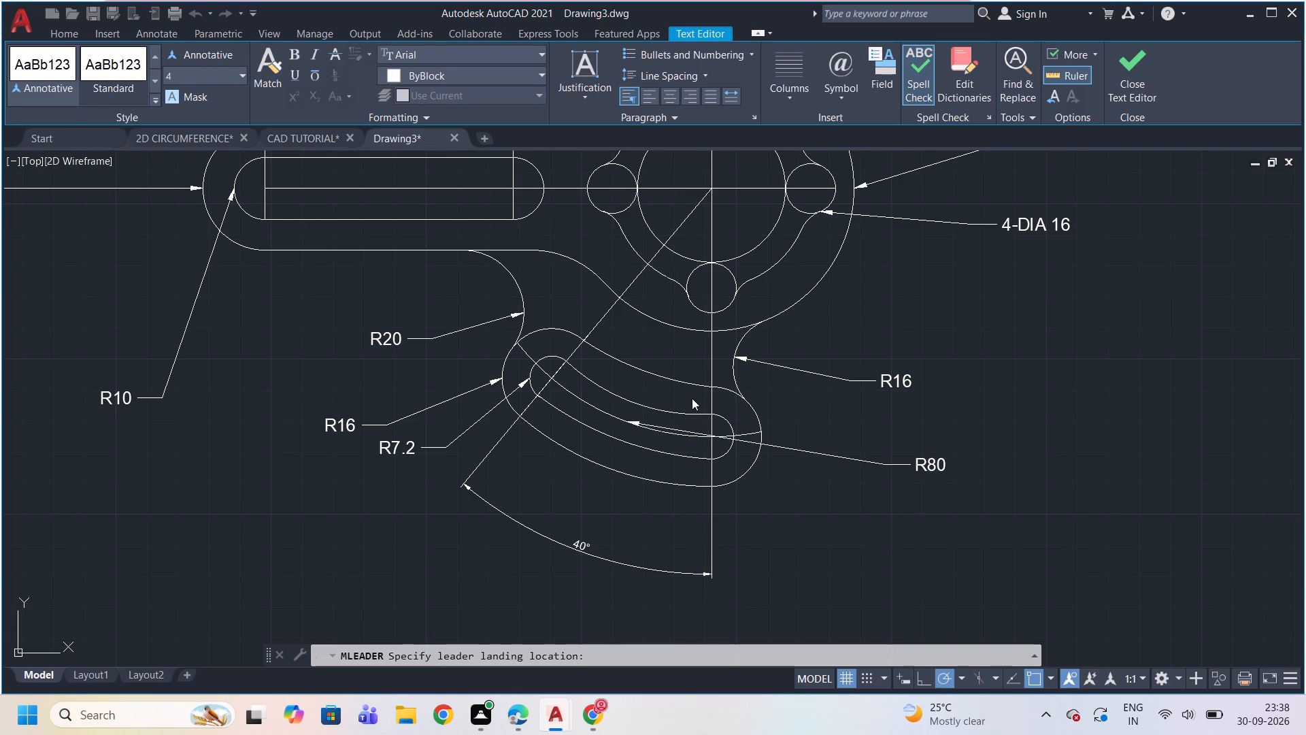
pyautogui.scroll(-2, 692, 398)
pyautogui.scroll(1, 682, 393)
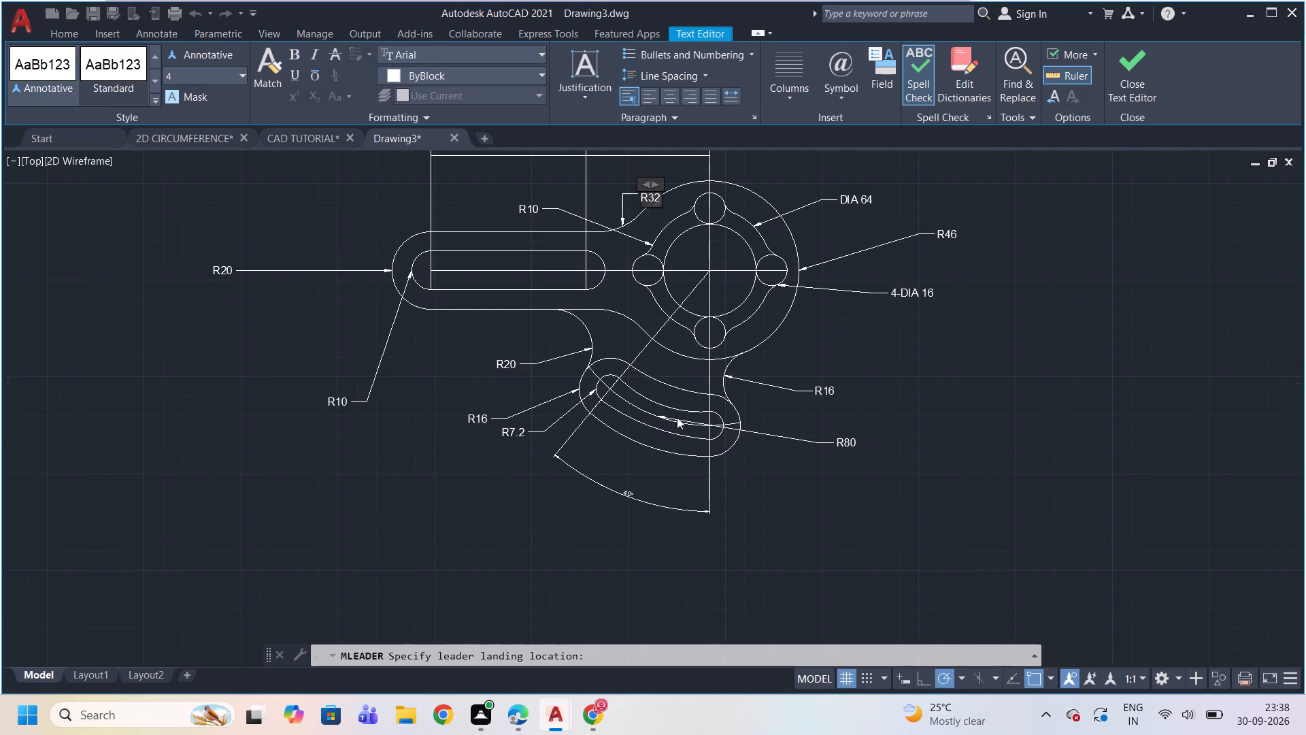
pyautogui.click(315, 489)
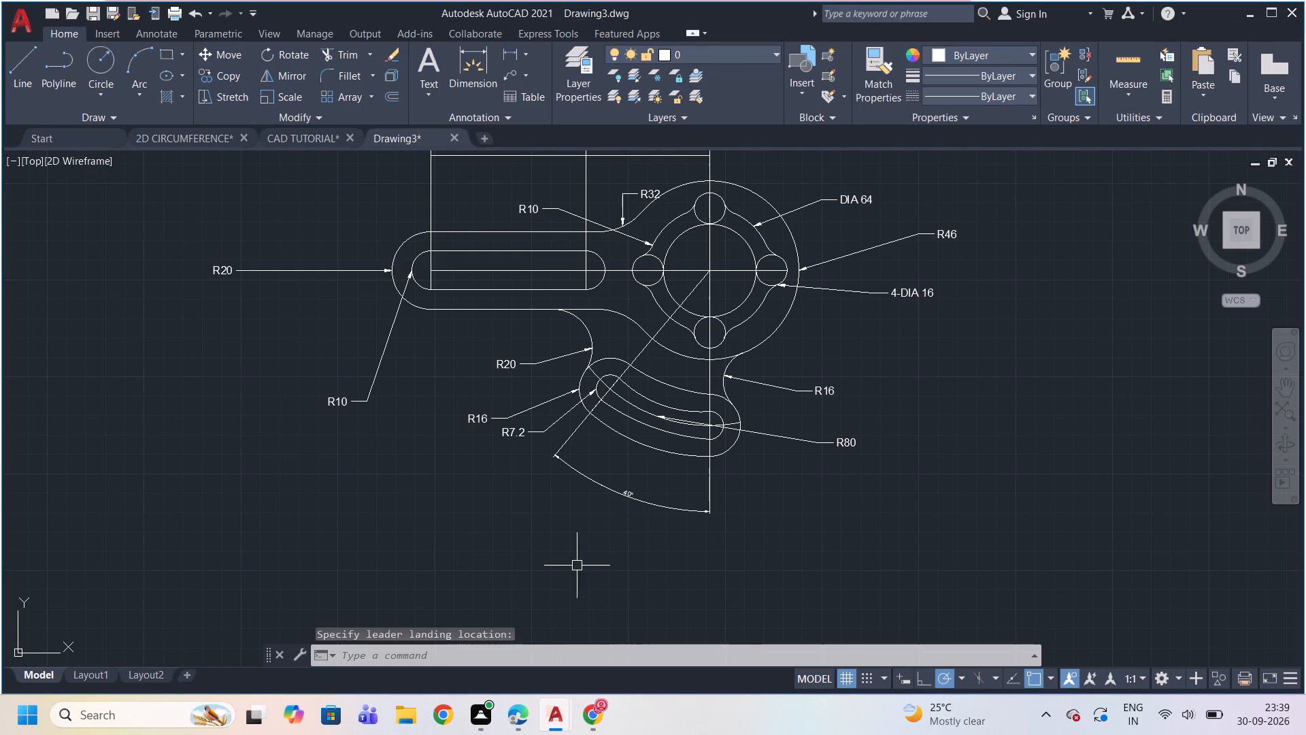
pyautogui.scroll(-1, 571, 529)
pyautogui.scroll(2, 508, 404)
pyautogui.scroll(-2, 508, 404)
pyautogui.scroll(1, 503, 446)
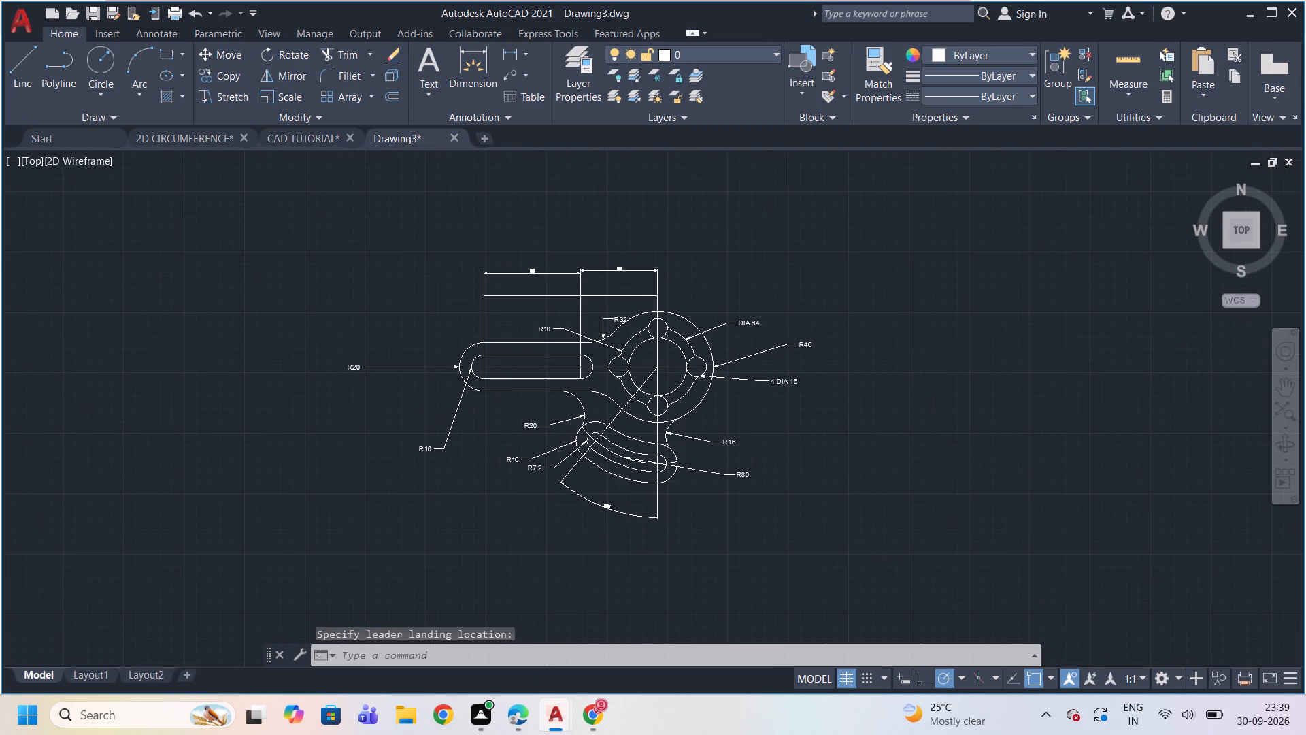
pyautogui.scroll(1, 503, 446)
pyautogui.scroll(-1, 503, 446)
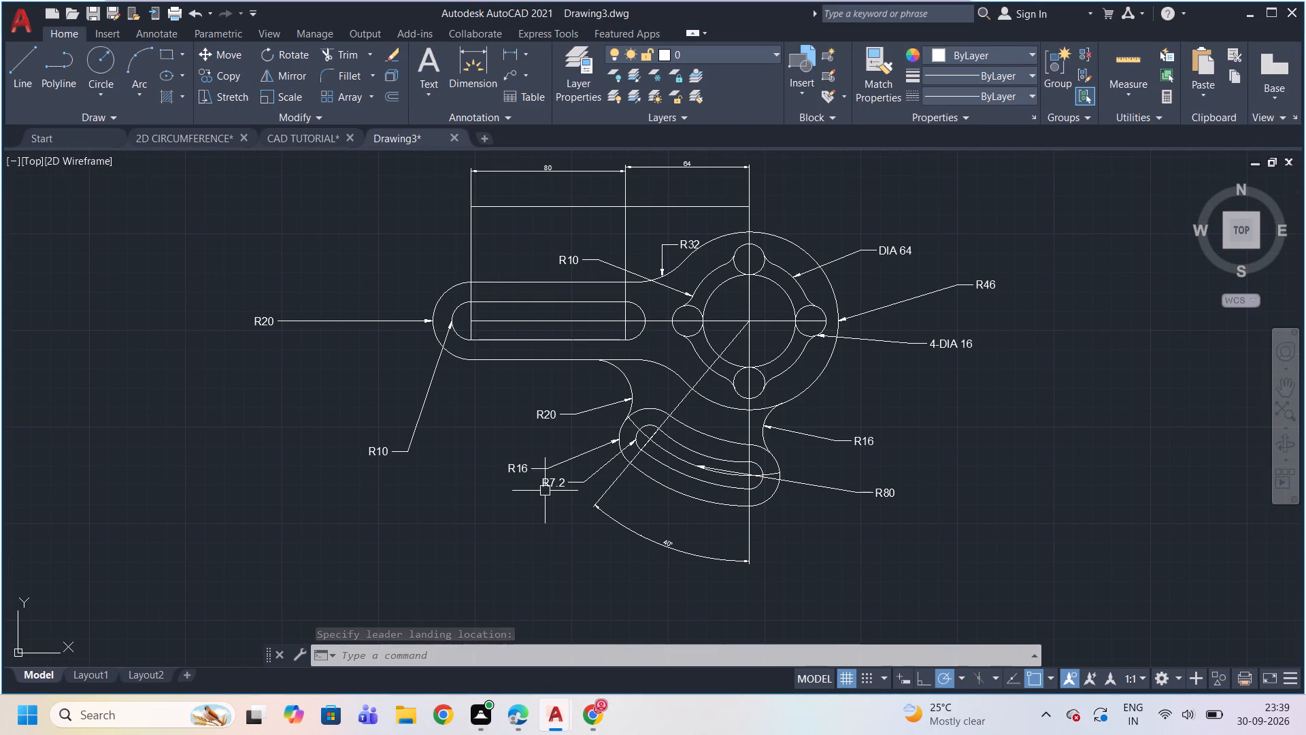
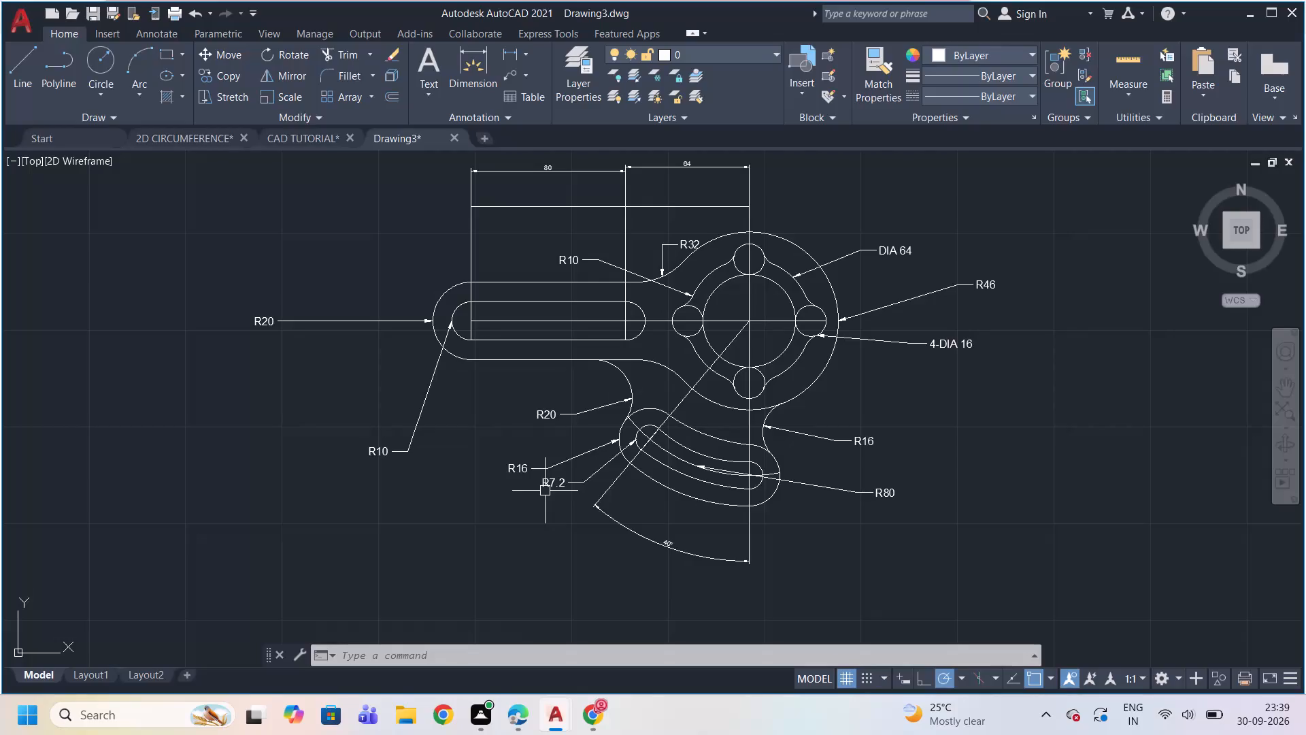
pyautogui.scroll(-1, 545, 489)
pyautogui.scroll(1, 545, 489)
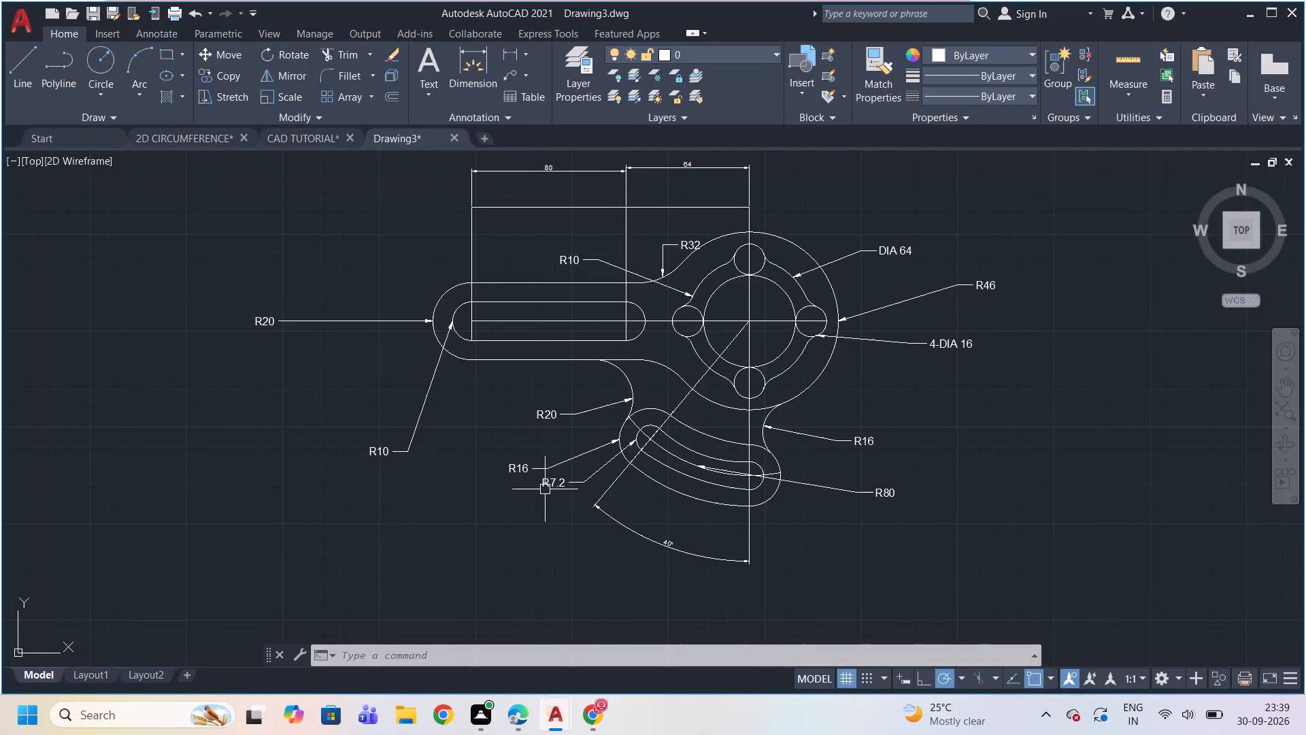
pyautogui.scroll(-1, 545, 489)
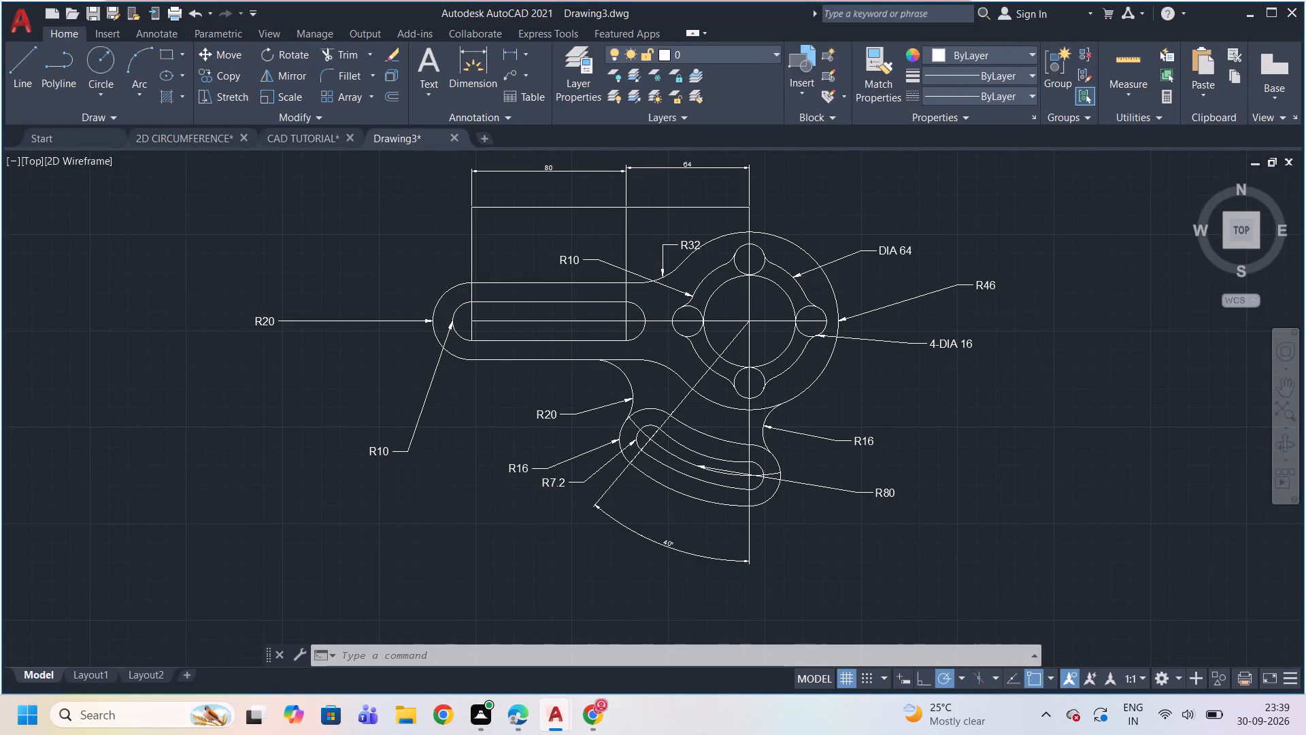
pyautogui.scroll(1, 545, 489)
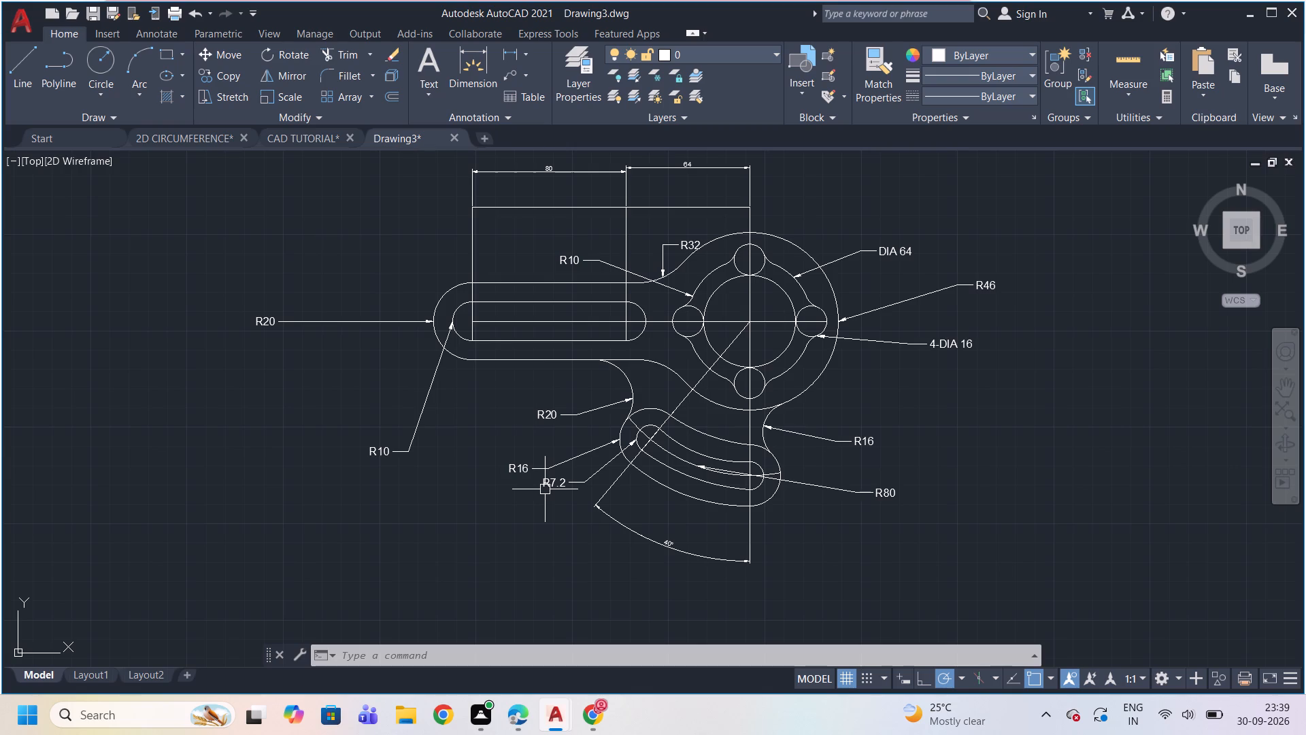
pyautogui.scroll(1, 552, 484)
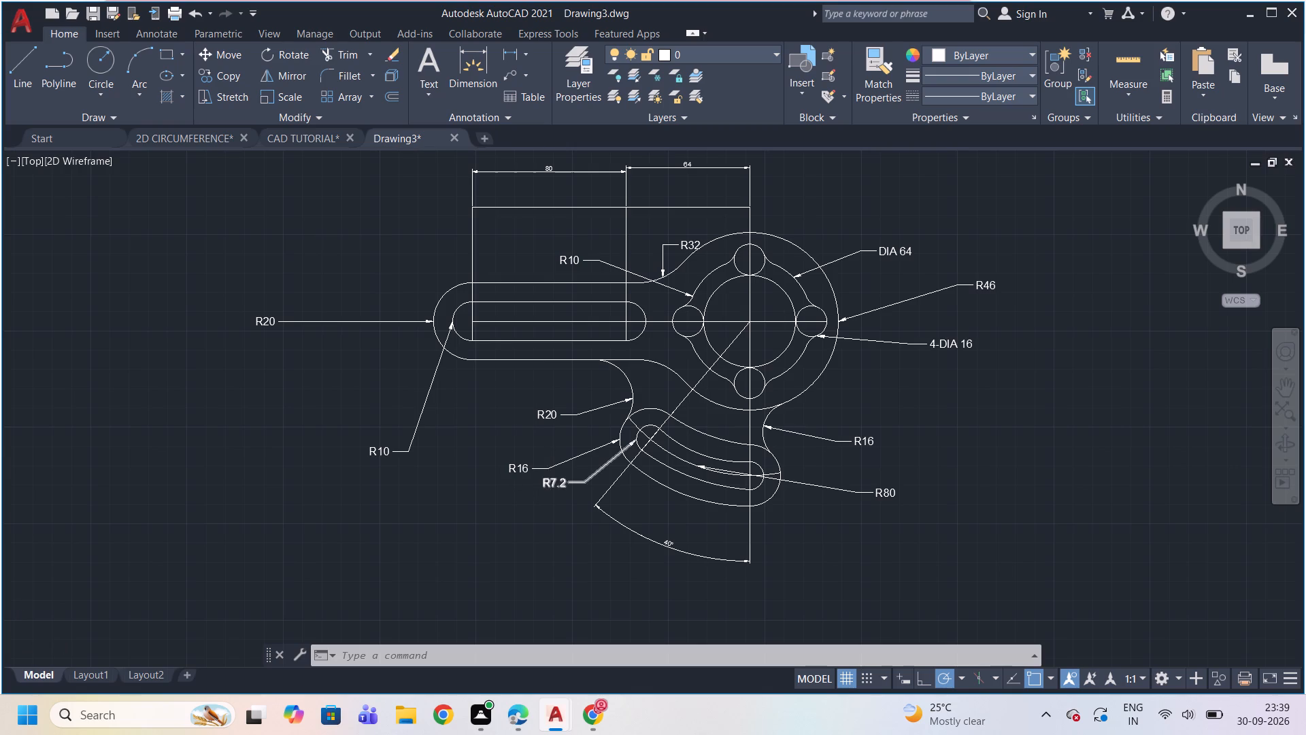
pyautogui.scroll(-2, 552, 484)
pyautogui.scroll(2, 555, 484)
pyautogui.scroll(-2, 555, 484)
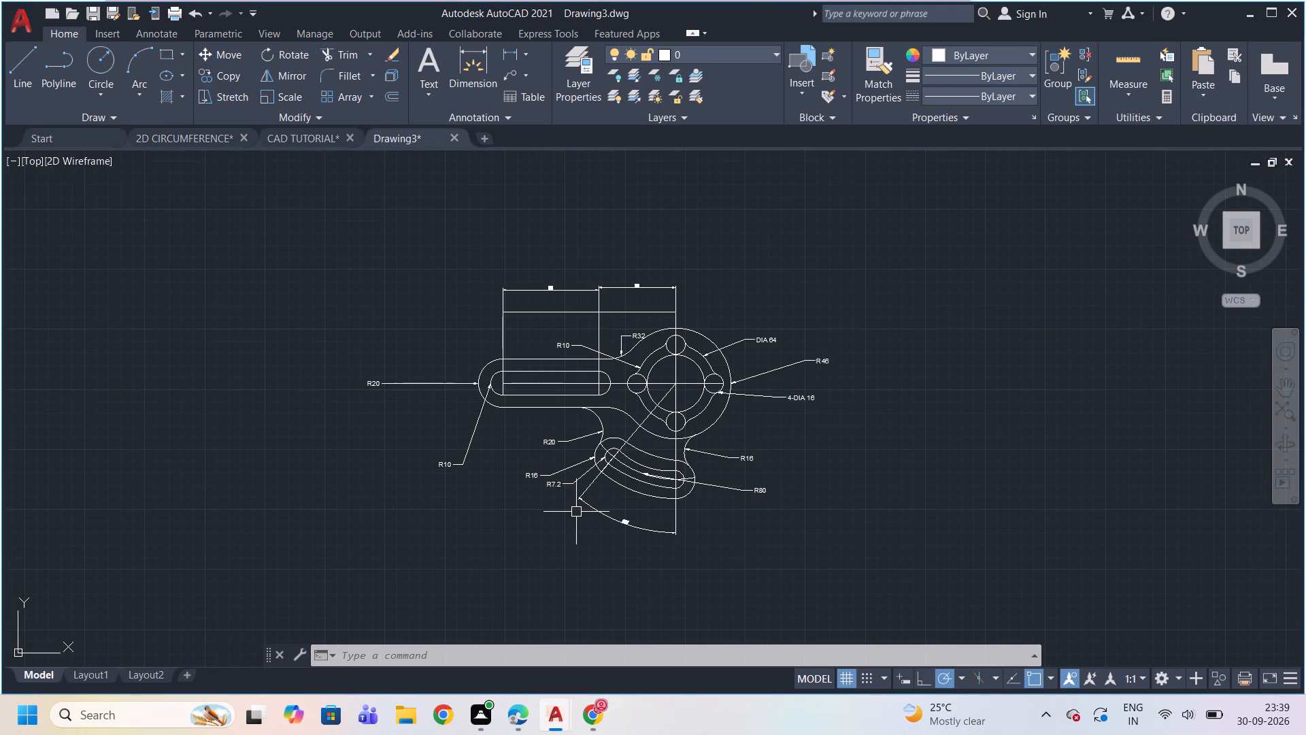
# Save the dimensioned bracket drawing in the Documents folder as an AutoCAD 2018 drawing named JD CAD.
pyautogui.hotkey('ctrl', 's')
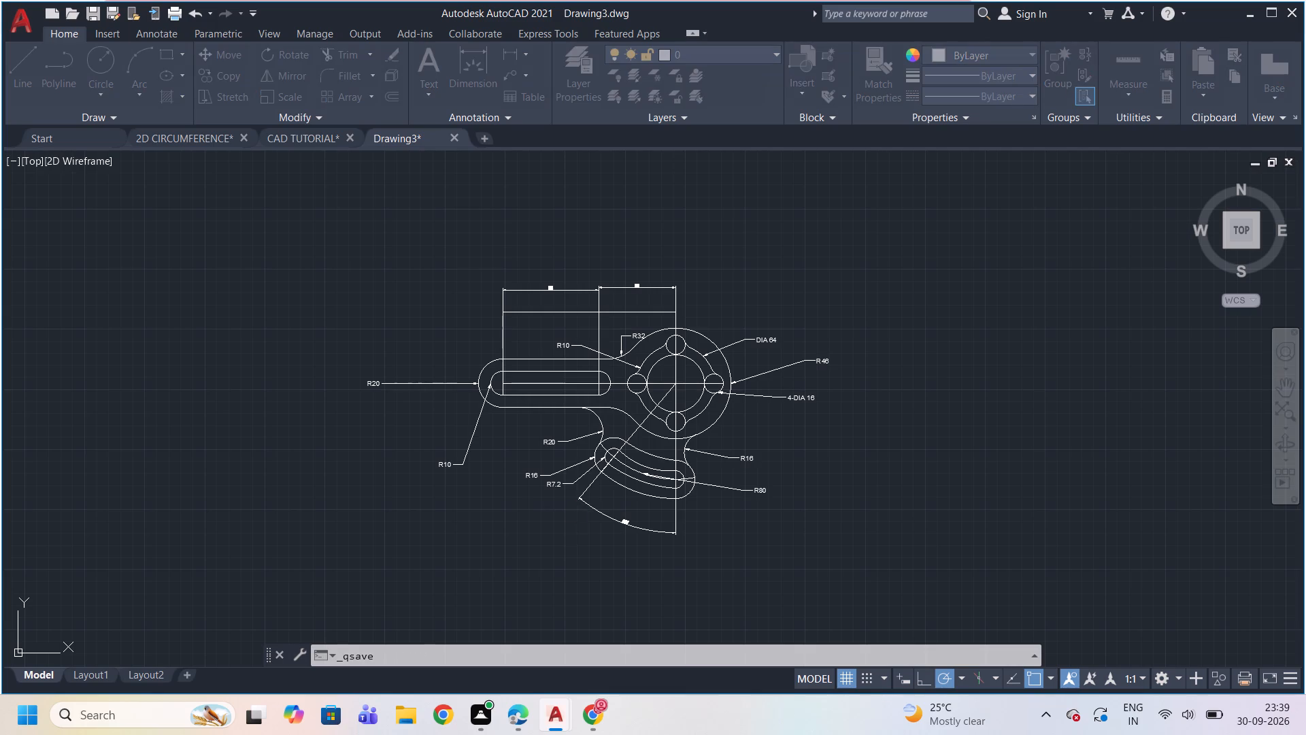
pyautogui.click(637, 513)
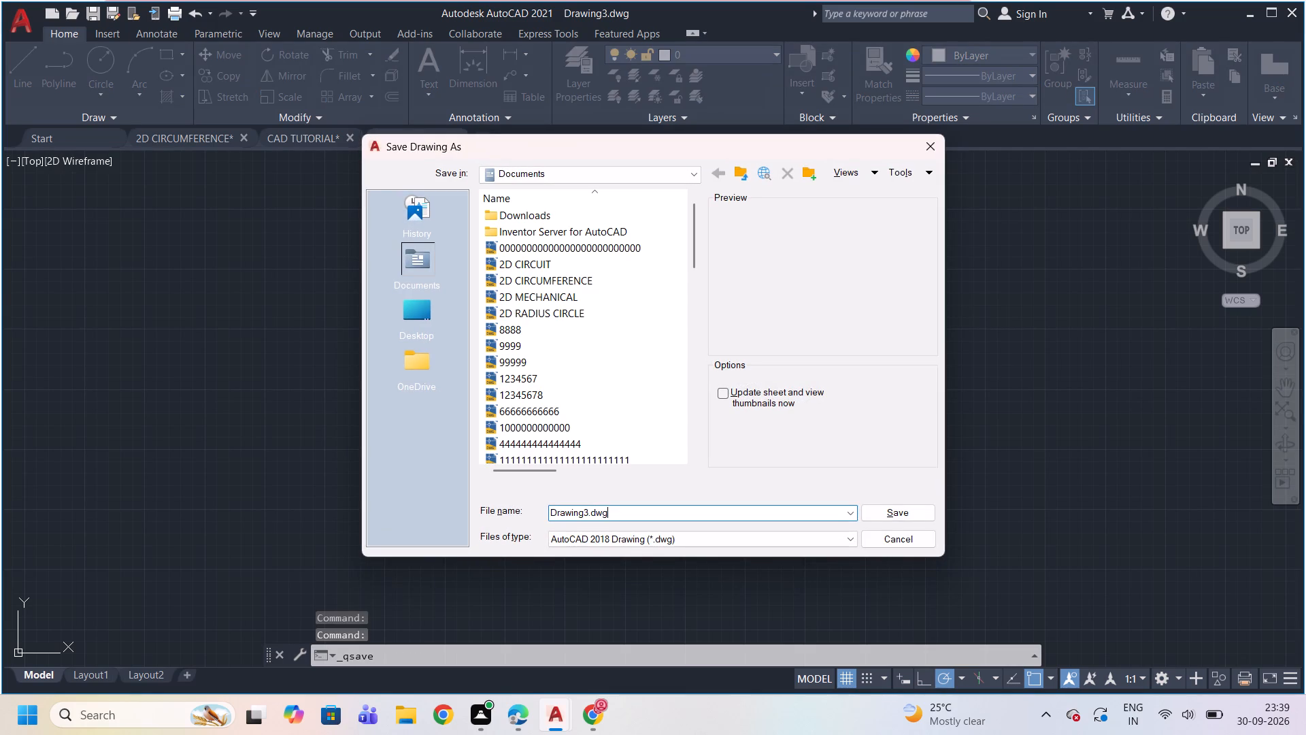
pyautogui.press('BackSpace')
pyautogui.press('BackSpace')
pyautogui.press('BackSpace')
pyautogui.press('BackSpace')
pyautogui.press('BackSpace')
pyautogui.press('BackSpace')
pyautogui.press('BackSpace')
pyautogui.press('BackSpace')
pyautogui.press('BackSpace')
pyautogui.press('BackSpace')
pyautogui.press('BackSpace')
pyautogui.press('BackSpace')
pyautogui.press('BackSpace')
pyautogui.press('BackSpace')
pyautogui.press('BackSpace')
pyautogui.press('BackSpace')
pyautogui.press('BackSpace')
pyautogui.press('BackSpace')
pyautogui.press('BackSpace')
pyautogui.press('BackSpace')
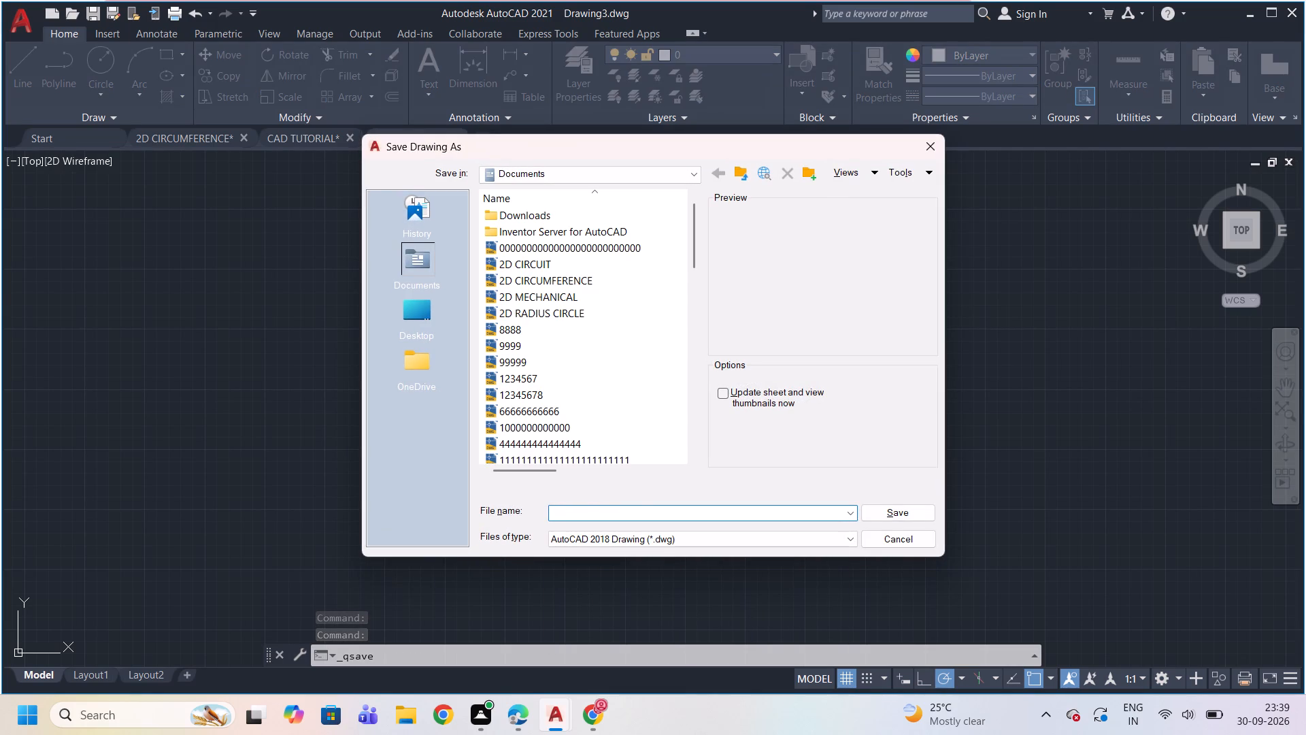
pyautogui.scroll(2, 638, 477)
pyautogui.scroll(1, 592, 419)
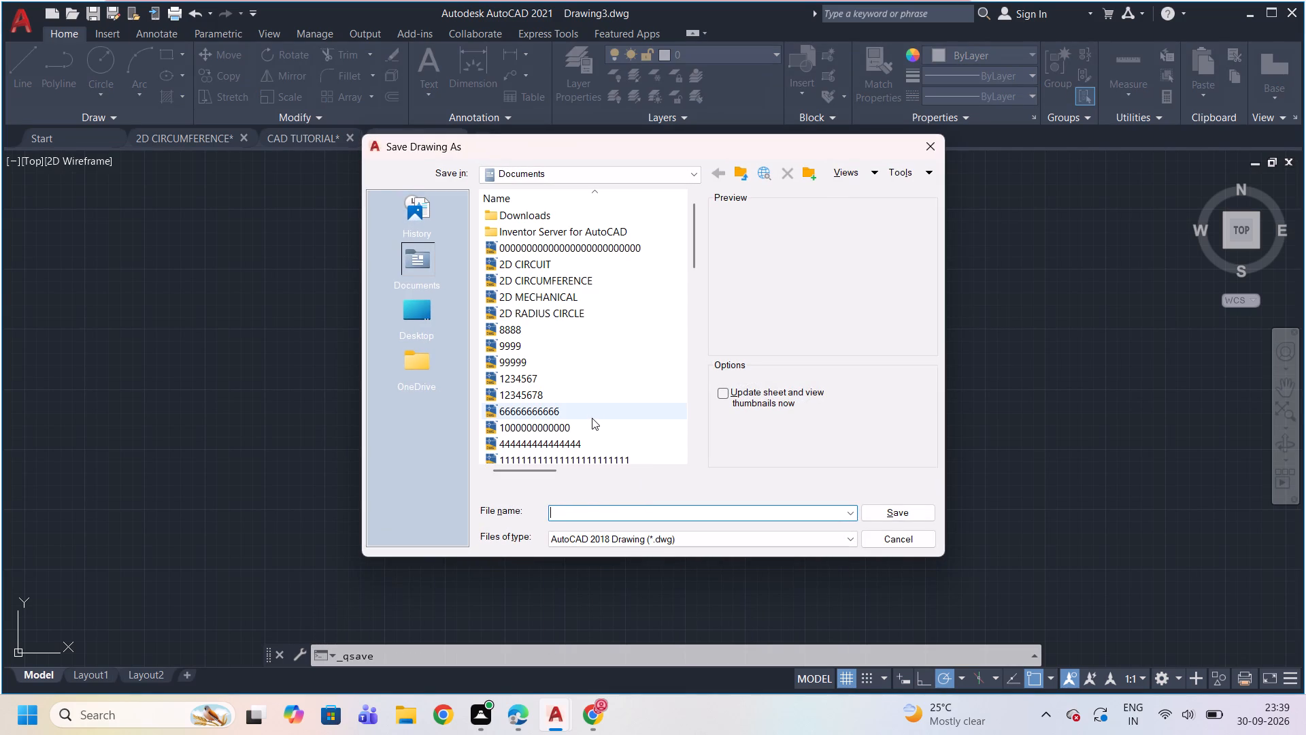
pyautogui.scroll(1, 592, 418)
pyautogui.write('JD')
pyautogui.press('space')
pyautogui.write('CAD')
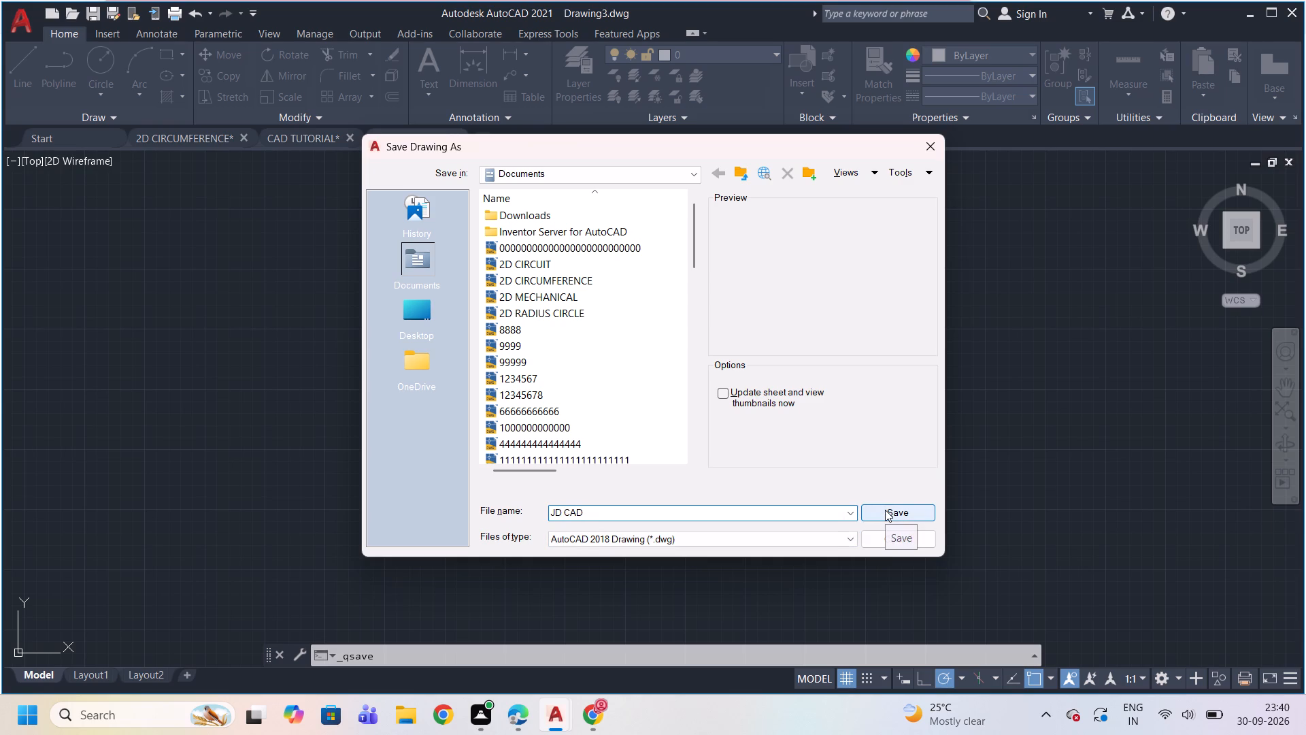
pyautogui.click(885, 510)
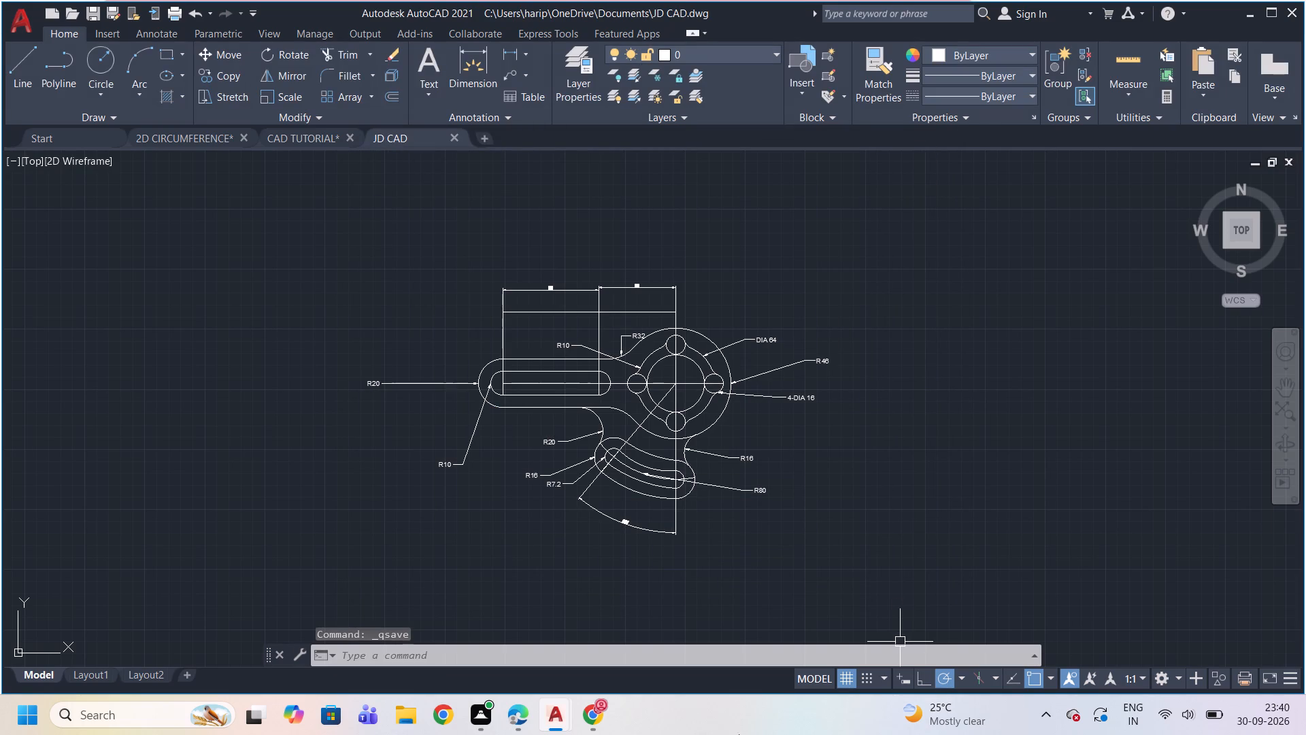